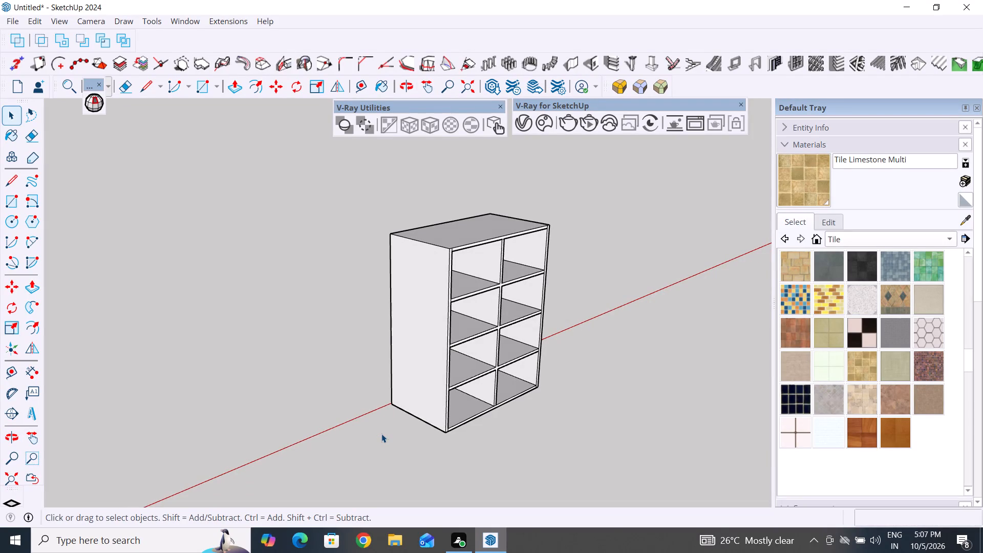
# Examine the eight-compartment cabinet from its back, front, sides and top.
pyautogui.scroll(-3, 389, 405)
pyautogui.moveTo(393, 423); pyautogui.dragTo(691, 450, button='middle')
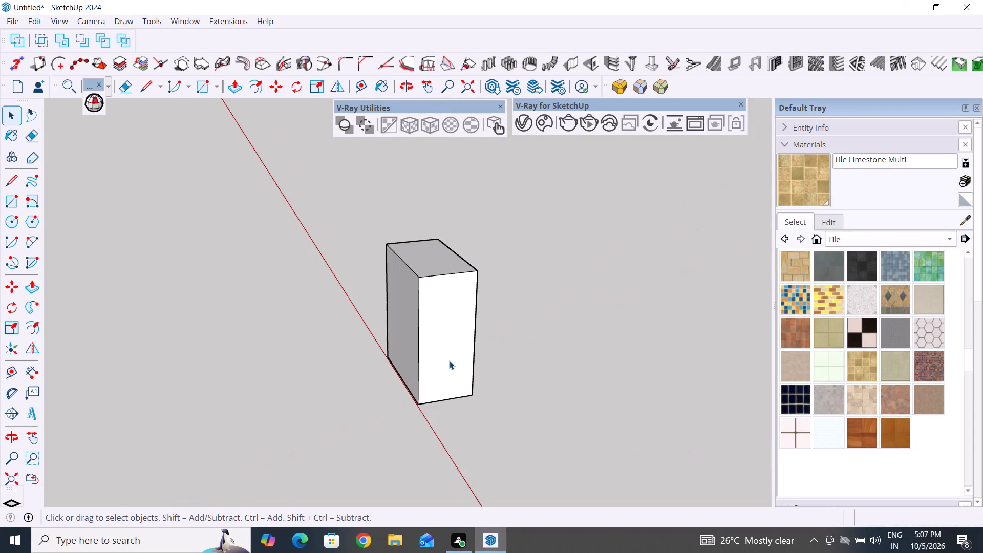
pyautogui.scroll(3, 449, 359)
pyautogui.moveTo(465, 383); pyautogui.dragTo(221, 340, button='middle')
pyautogui.scroll(4, 436, 334)
pyautogui.moveTo(469, 333); pyautogui.dragTo(413, 325, button='middle')
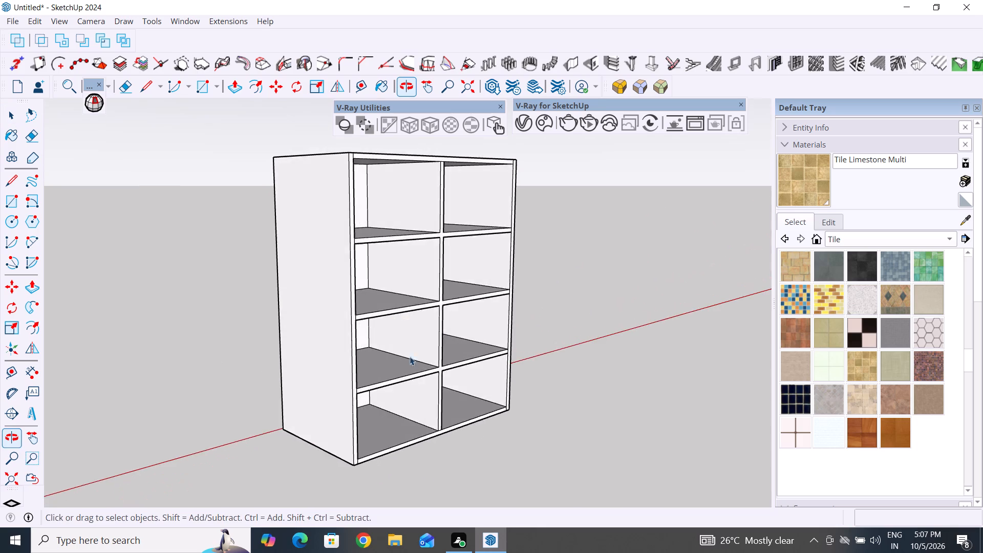
pyautogui.scroll(-4, 370, 420)
pyautogui.moveTo(499, 327); pyautogui.dragTo(447, 290, button='middle')
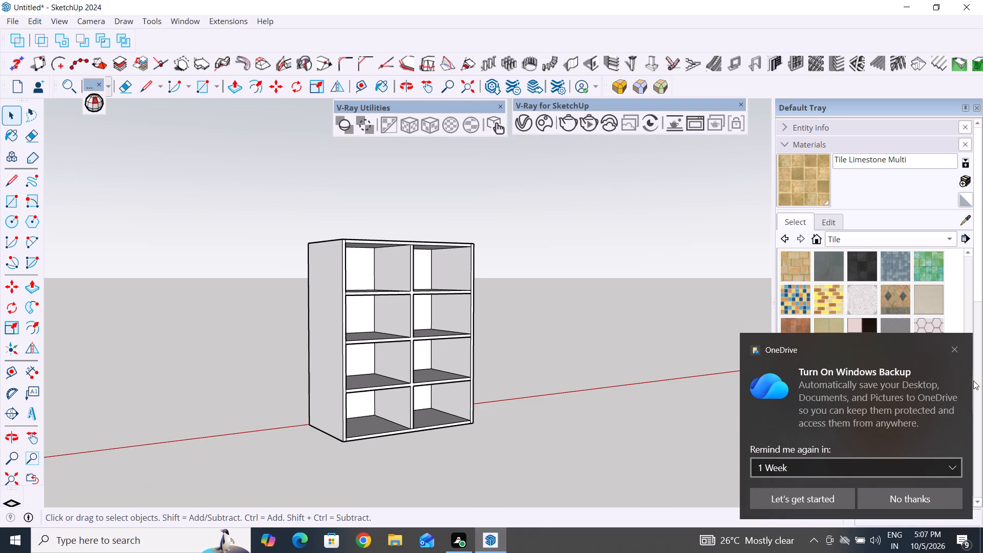
pyautogui.click(954, 351)
pyautogui.moveTo(469, 402); pyautogui.dragTo(437, 452, button='middle')
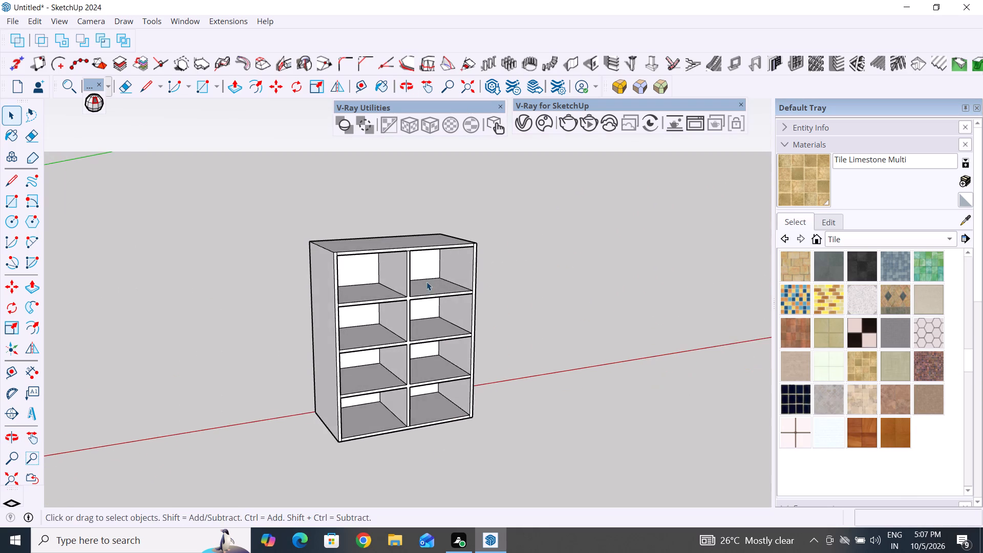
pyautogui.scroll(4, 427, 279)
pyautogui.moveTo(436, 330); pyautogui.dragTo(310, 357, button='middle')
pyautogui.moveTo(332, 375); pyautogui.dragTo(445, 450, button='middle')
pyautogui.scroll(-4, 444, 313)
pyautogui.moveTo(318, 405); pyautogui.dragTo(421, 415, button='middle')
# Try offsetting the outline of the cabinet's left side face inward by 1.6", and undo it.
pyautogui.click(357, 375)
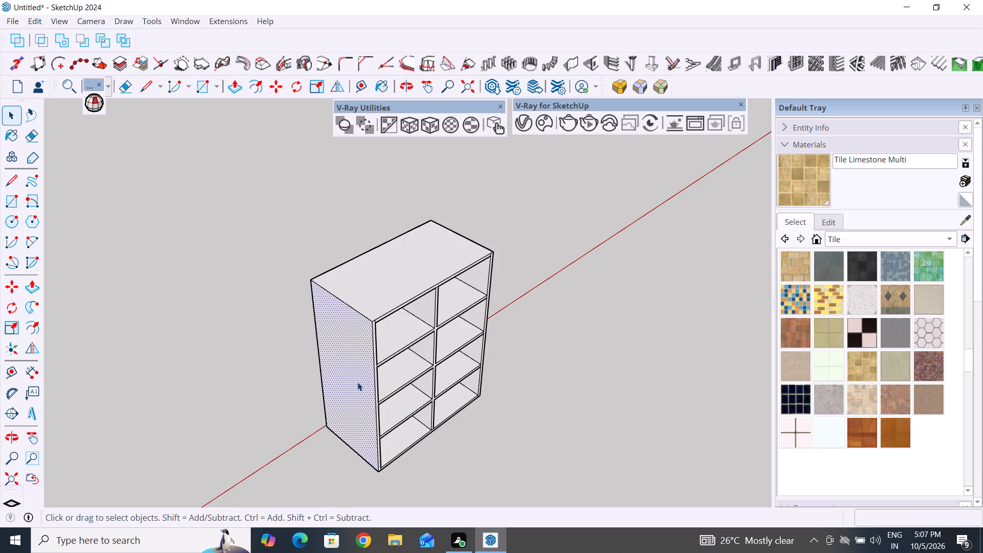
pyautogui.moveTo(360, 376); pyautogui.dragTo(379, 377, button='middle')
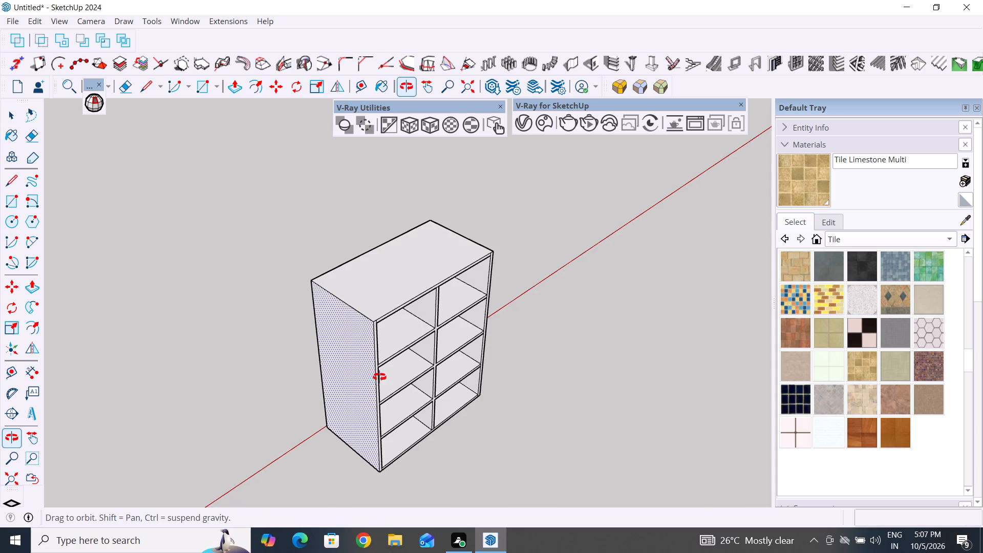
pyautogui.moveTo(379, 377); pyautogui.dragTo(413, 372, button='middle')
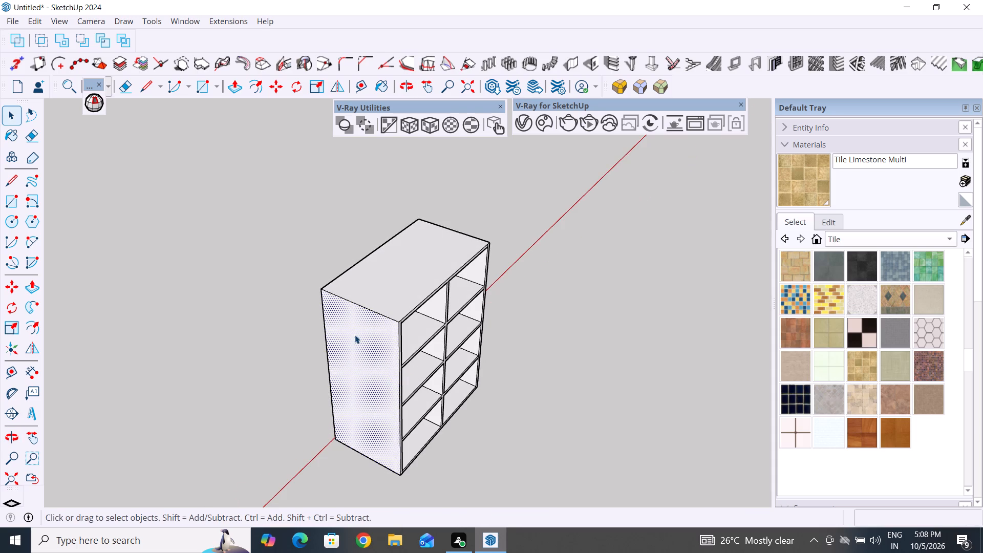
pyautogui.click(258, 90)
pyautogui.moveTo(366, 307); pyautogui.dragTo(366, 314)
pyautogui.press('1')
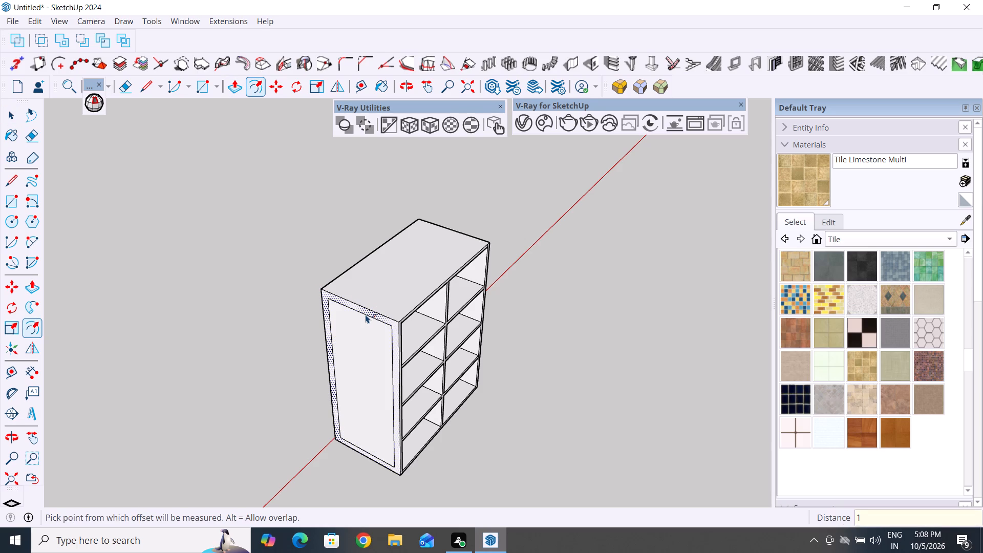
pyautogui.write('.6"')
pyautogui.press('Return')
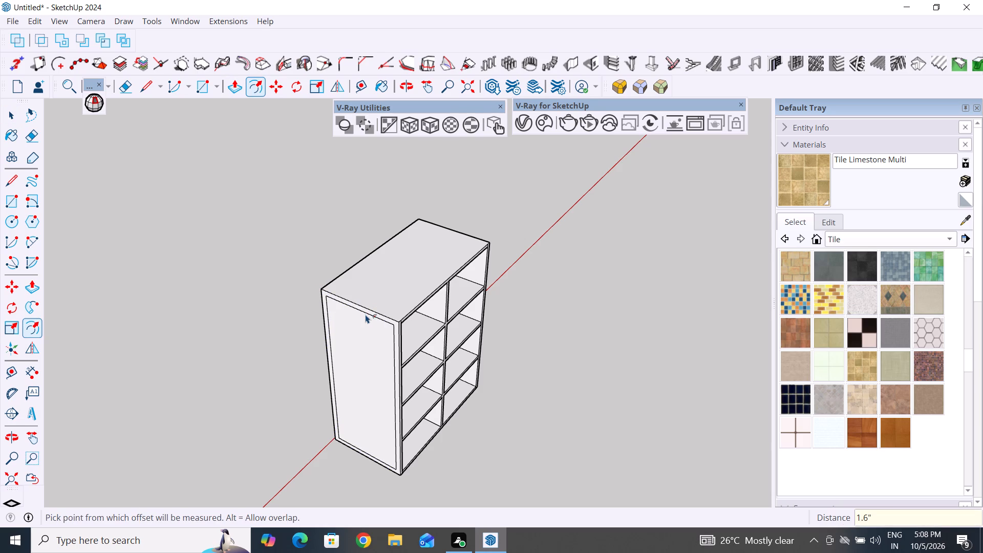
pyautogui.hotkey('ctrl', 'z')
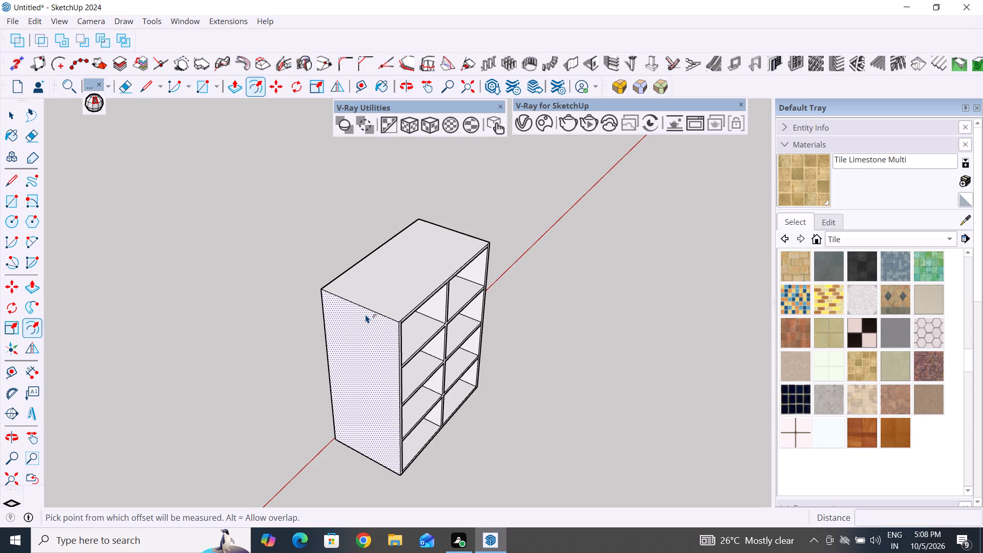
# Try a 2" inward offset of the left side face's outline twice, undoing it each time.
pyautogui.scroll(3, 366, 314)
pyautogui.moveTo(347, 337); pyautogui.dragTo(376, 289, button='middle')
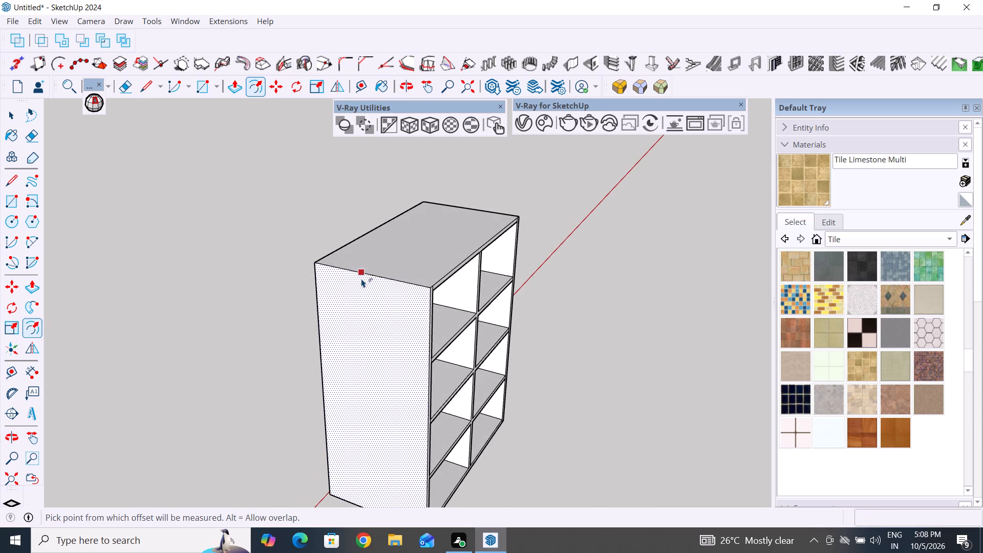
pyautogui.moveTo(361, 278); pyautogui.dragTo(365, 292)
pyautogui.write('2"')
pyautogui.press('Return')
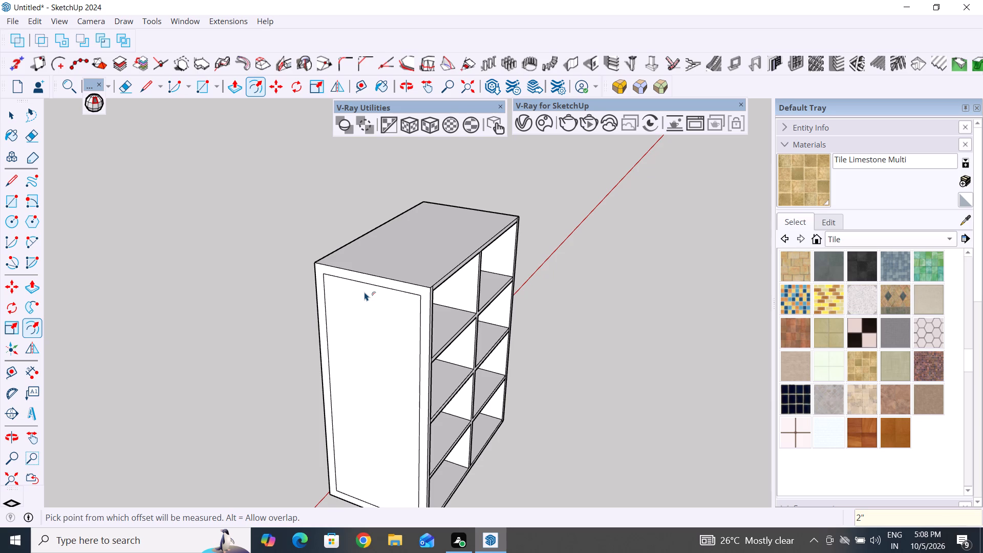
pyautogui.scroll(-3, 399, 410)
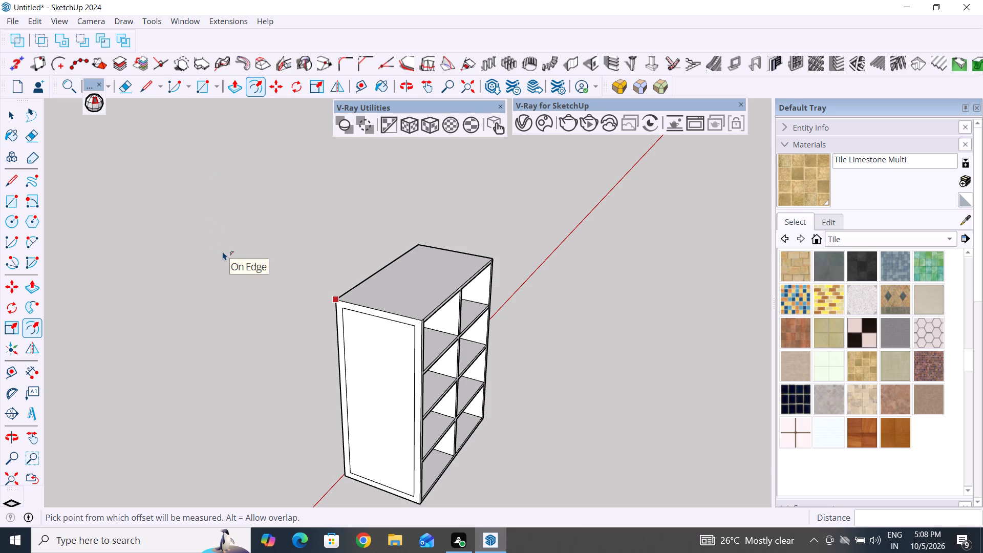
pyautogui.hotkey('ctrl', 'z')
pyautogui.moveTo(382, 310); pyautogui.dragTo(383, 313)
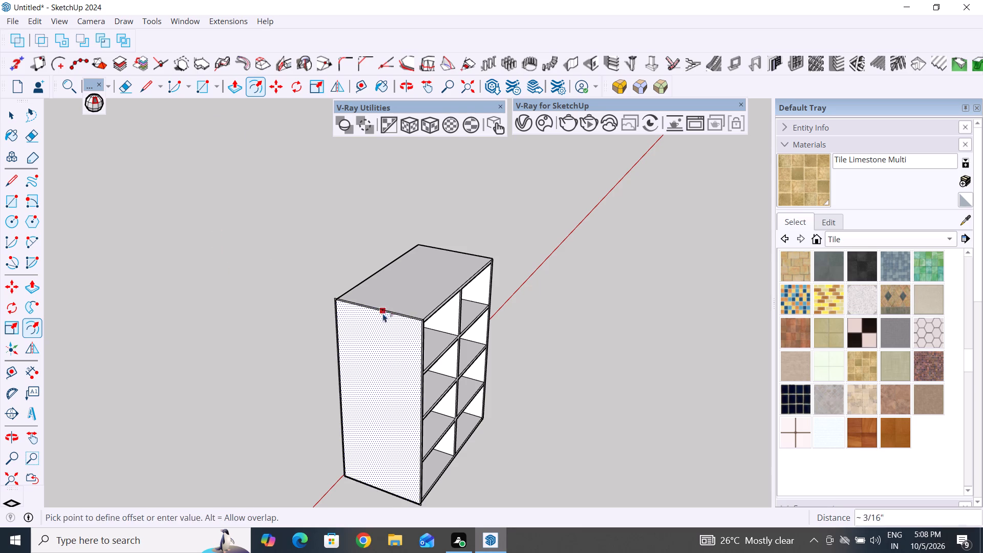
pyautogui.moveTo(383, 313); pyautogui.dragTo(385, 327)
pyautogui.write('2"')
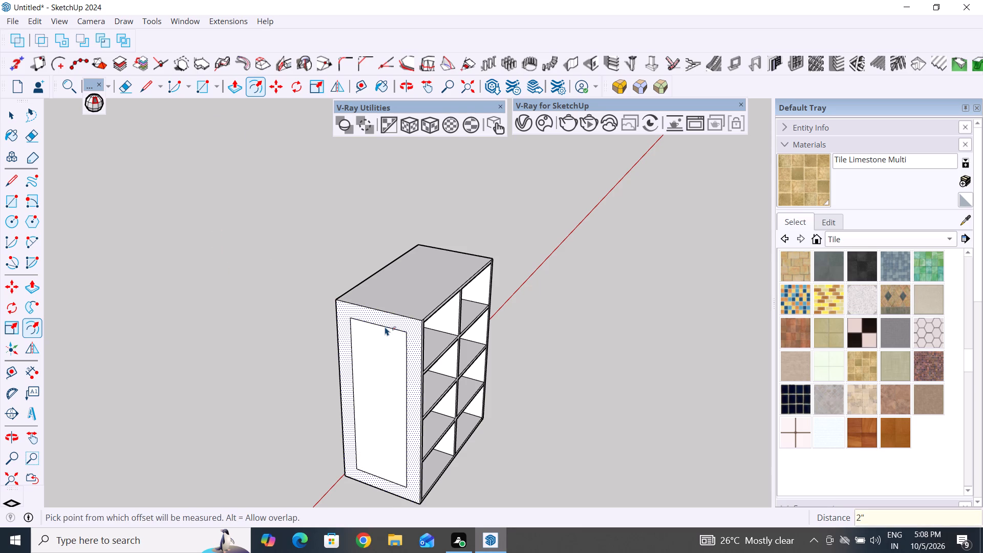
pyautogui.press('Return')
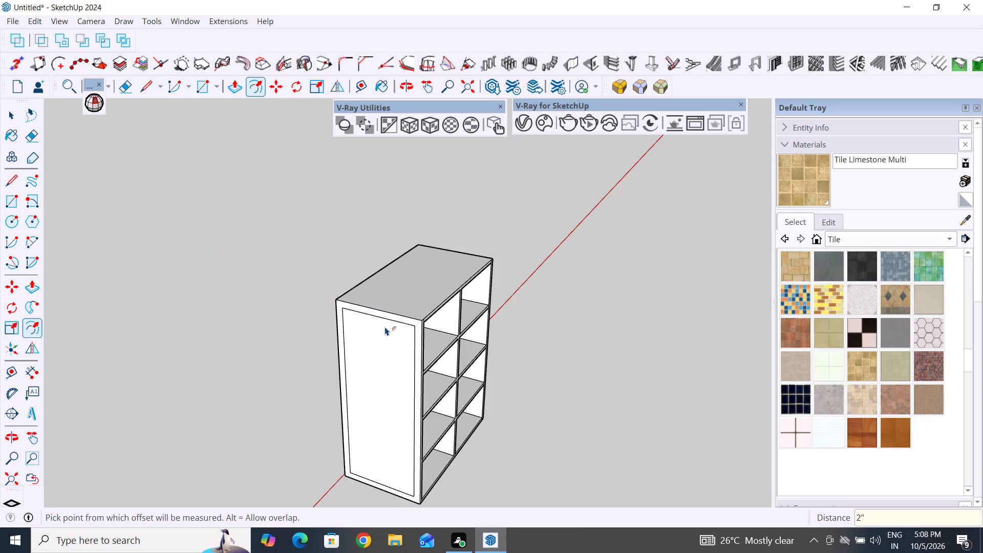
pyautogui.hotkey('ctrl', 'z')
# Offset the outline of the cabinet's left side face inward by 3".
pyautogui.moveTo(390, 316); pyautogui.dragTo(390, 318)
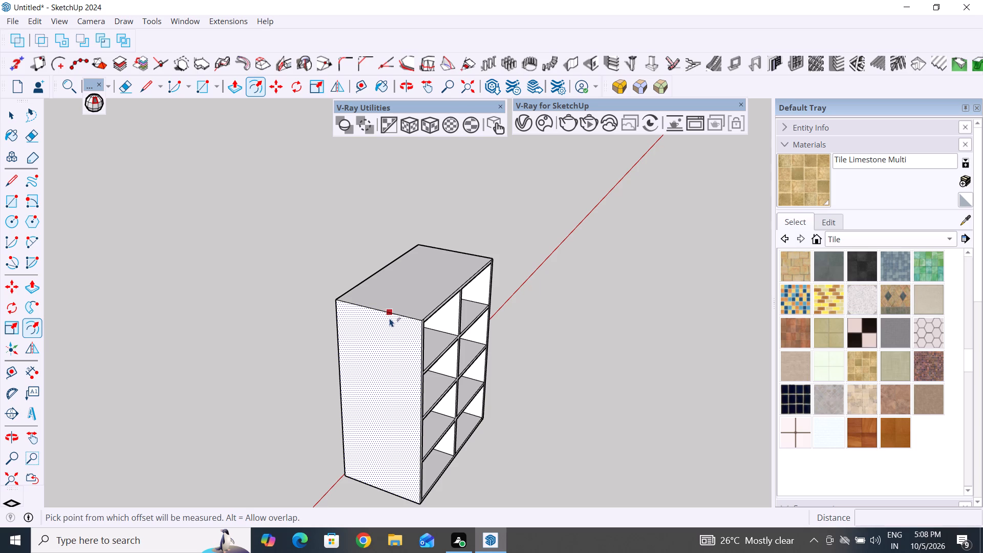
pyautogui.moveTo(390, 318); pyautogui.dragTo(389, 331)
pyautogui.write('3"')
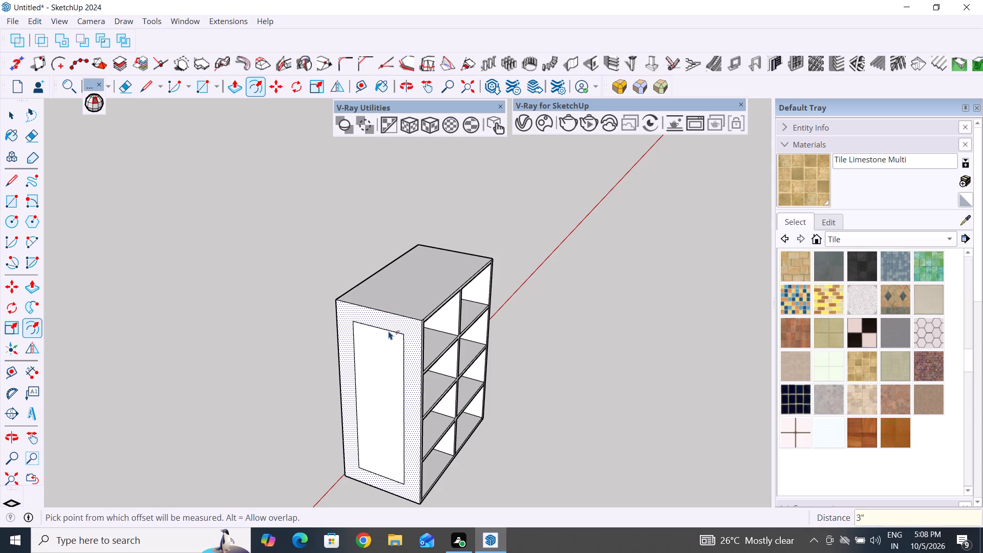
pyautogui.press('Return')
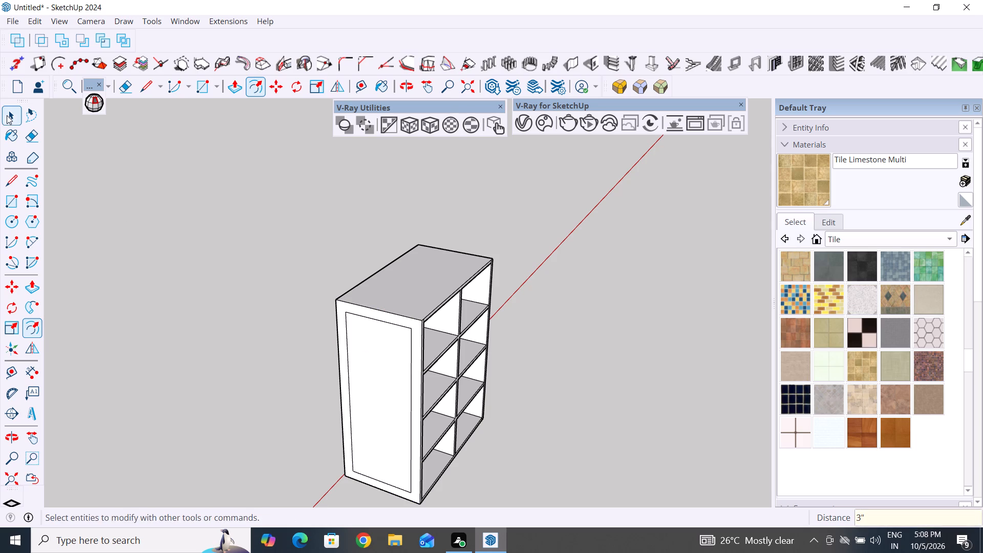
pyautogui.click(7, 115)
pyautogui.click(184, 302)
# Repeat the same 3" inward offset on the cabinet's right side face.
pyautogui.scroll(-4, 332, 393)
pyautogui.moveTo(335, 401); pyautogui.dragTo(351, 358, button='middle')
pyautogui.scroll(2, 373, 480)
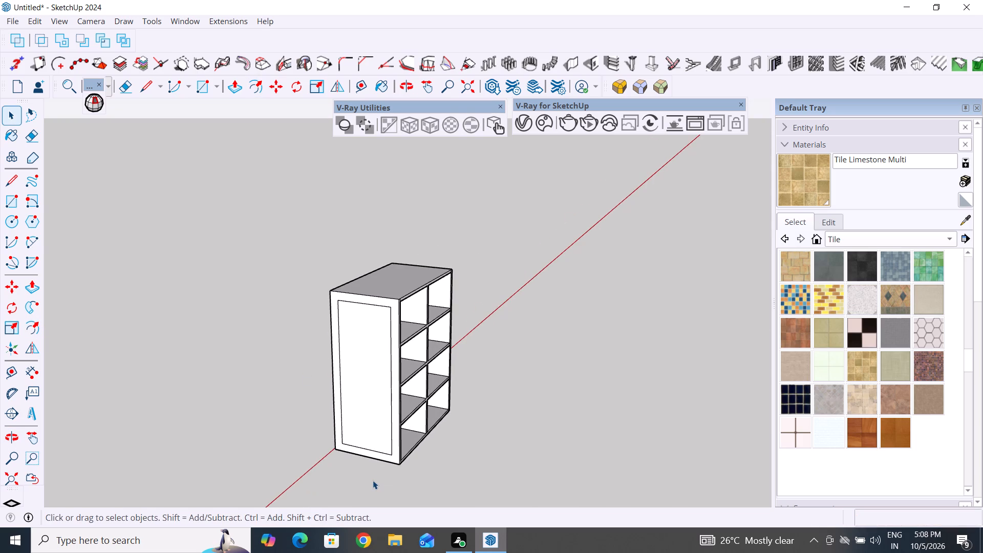
pyautogui.moveTo(382, 474); pyautogui.dragTo(213, 444, button='middle')
pyautogui.moveTo(446, 386); pyautogui.dragTo(279, 375, button='middle')
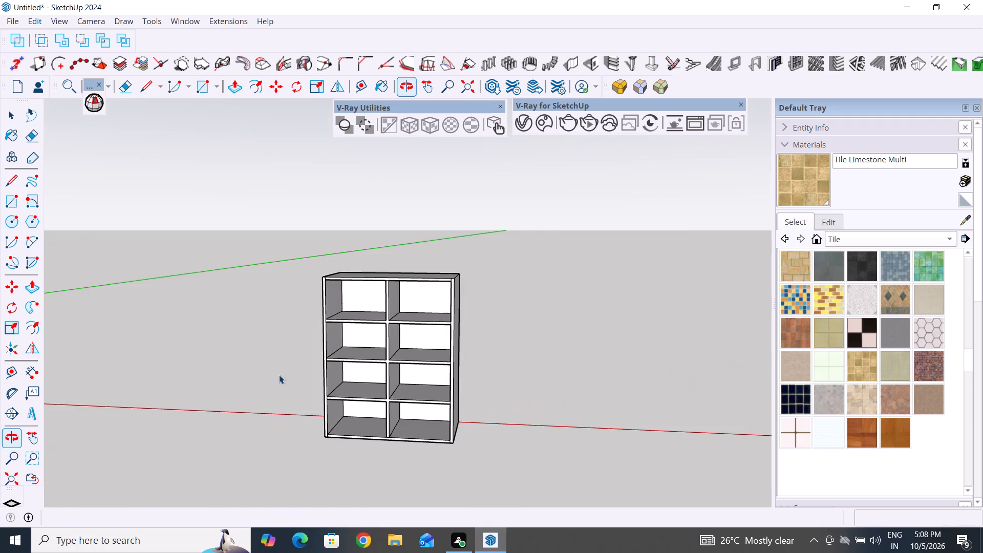
pyautogui.scroll(3, 465, 374)
pyautogui.moveTo(476, 397); pyautogui.dragTo(376, 401, button='middle')
pyautogui.scroll(2, 455, 402)
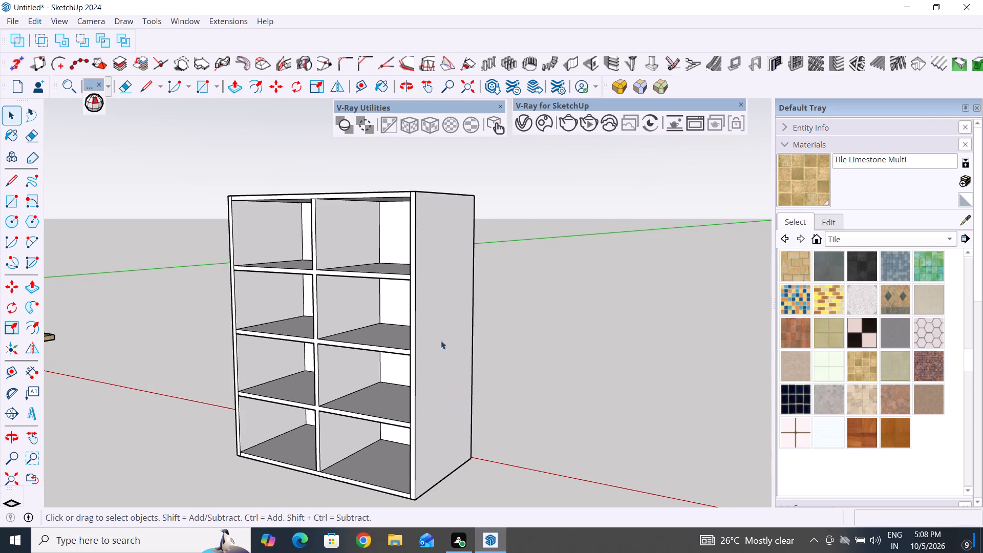
pyautogui.click(445, 281)
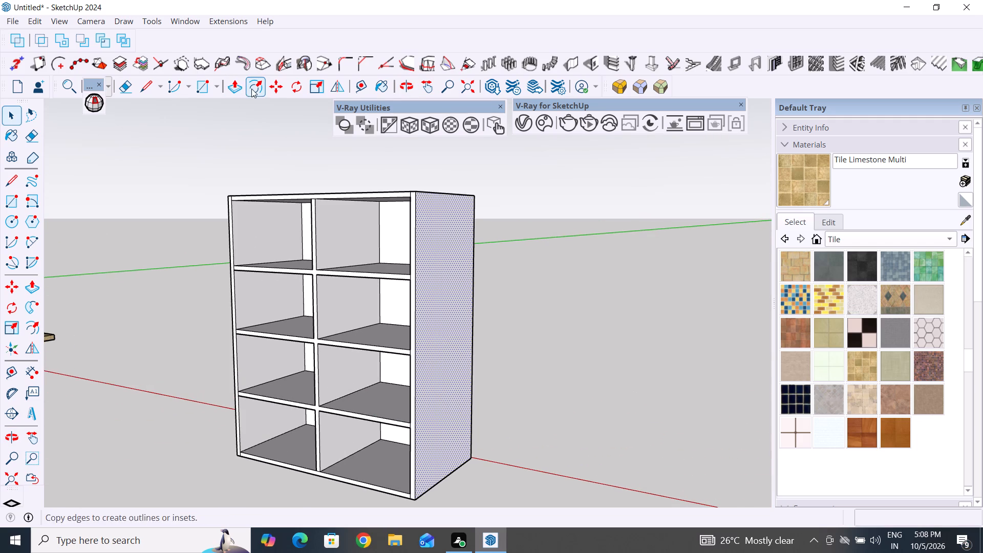
pyautogui.click(256, 88)
pyautogui.doubleClick(439, 212)
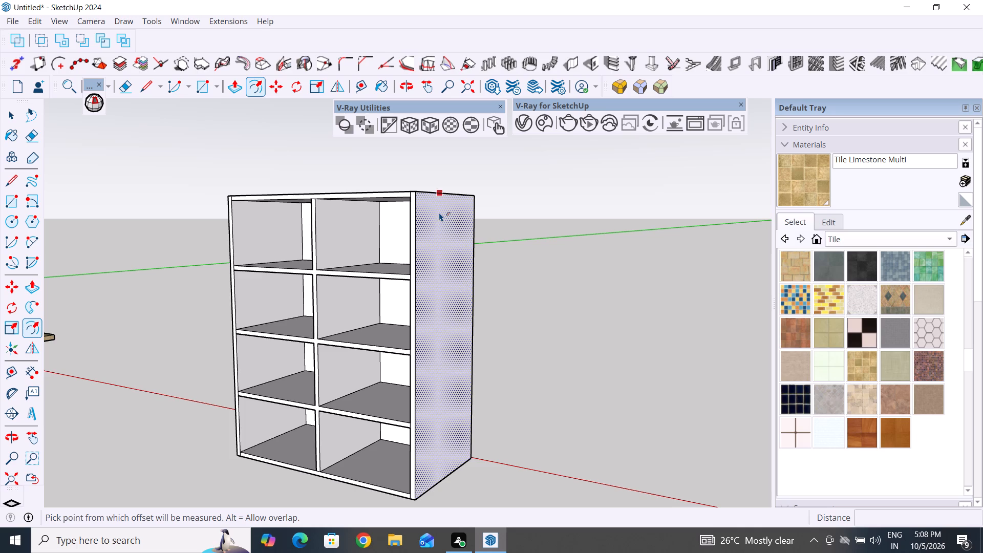
pyautogui.scroll(-5, 505, 295)
pyautogui.moveTo(458, 343); pyautogui.dragTo(645, 417, button='middle')
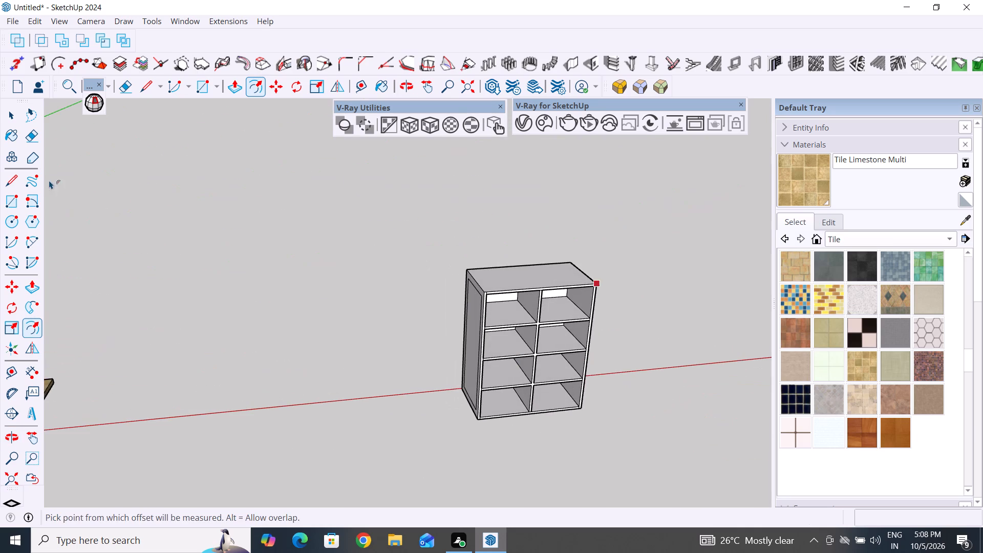
pyautogui.click(14, 116)
pyautogui.click(215, 279)
# Push/Pull the inner panel of the cabinet's left side face about 11/16" inward, leaving the 3" border as a raised frame.
pyautogui.scroll(-4, 362, 371)
pyautogui.moveTo(382, 392); pyautogui.dragTo(653, 405, button='middle')
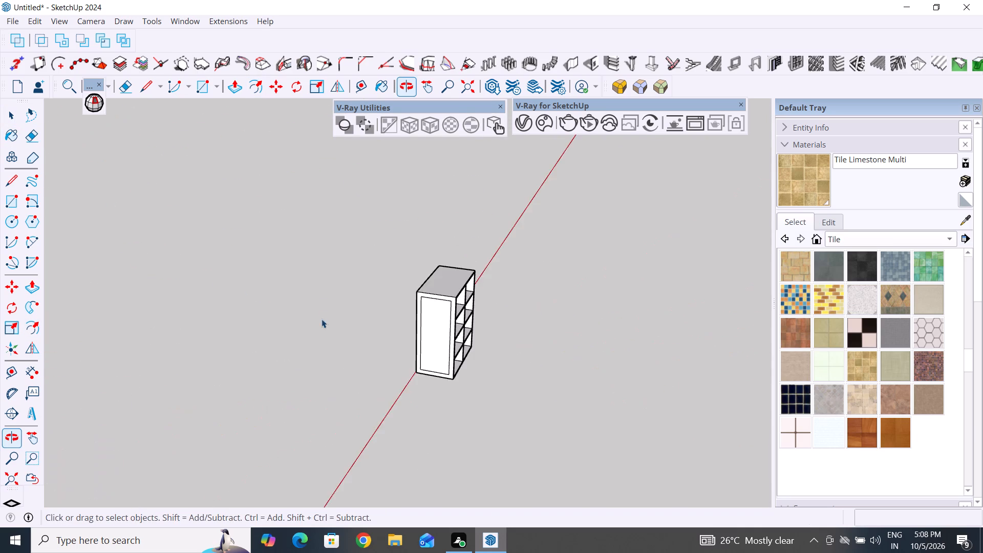
pyautogui.scroll(3, 345, 301)
pyautogui.moveTo(405, 342); pyautogui.dragTo(653, 384, button='middle')
pyautogui.scroll(3, 452, 330)
pyautogui.click(494, 342)
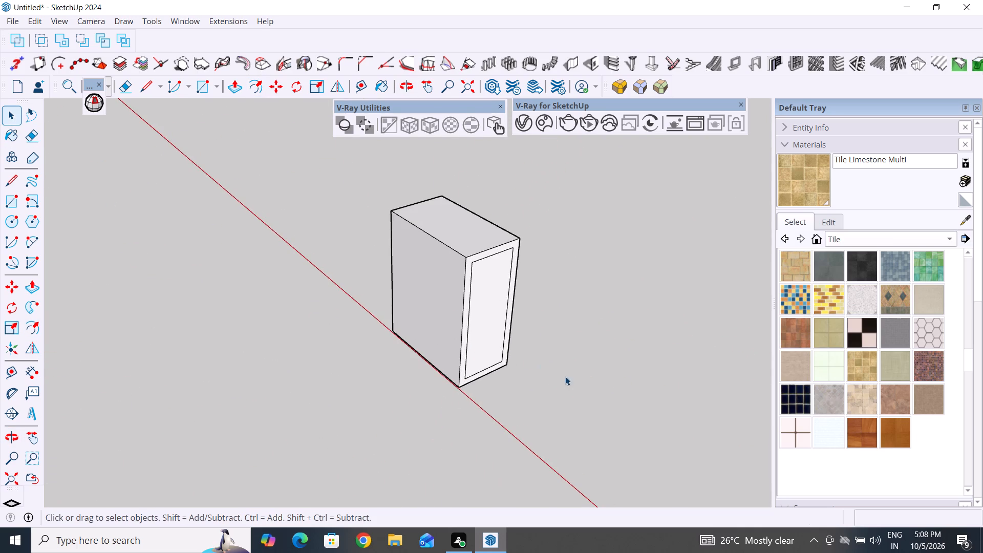
pyautogui.moveTo(586, 385); pyautogui.dragTo(418, 334, button='middle')
pyautogui.scroll(5, 498, 375)
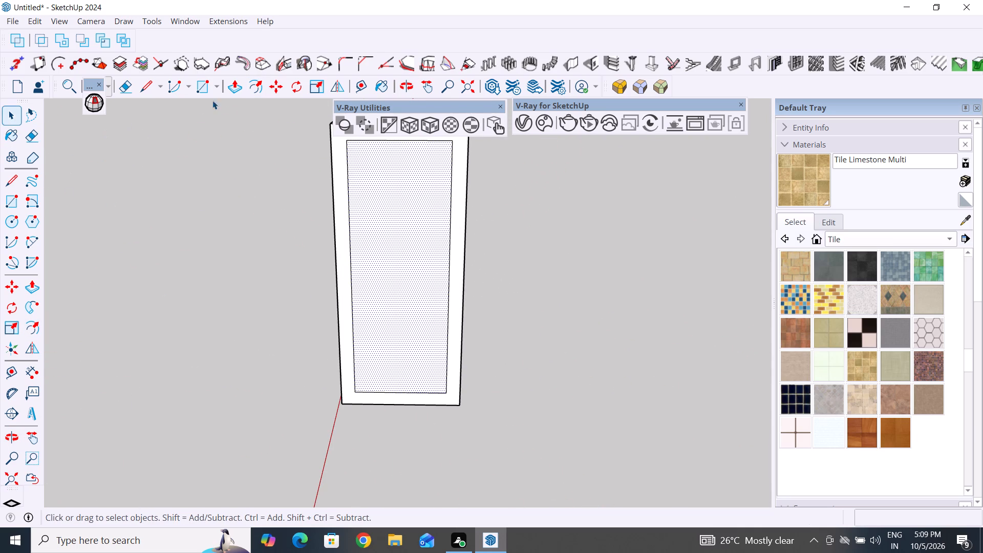
pyautogui.click(240, 88)
pyautogui.scroll(4, 416, 460)
pyautogui.click(431, 361)
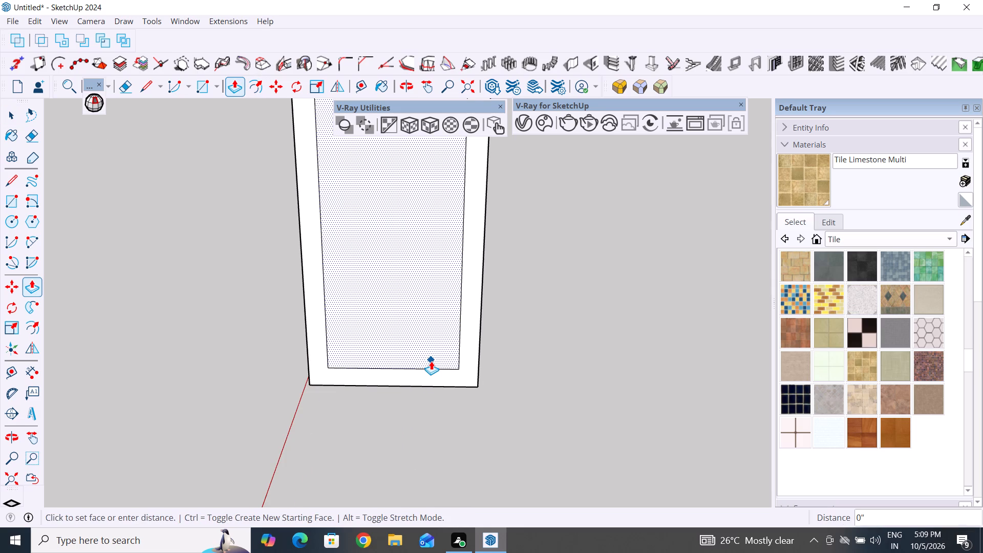
pyautogui.scroll(2, 431, 361)
pyautogui.click(431, 358)
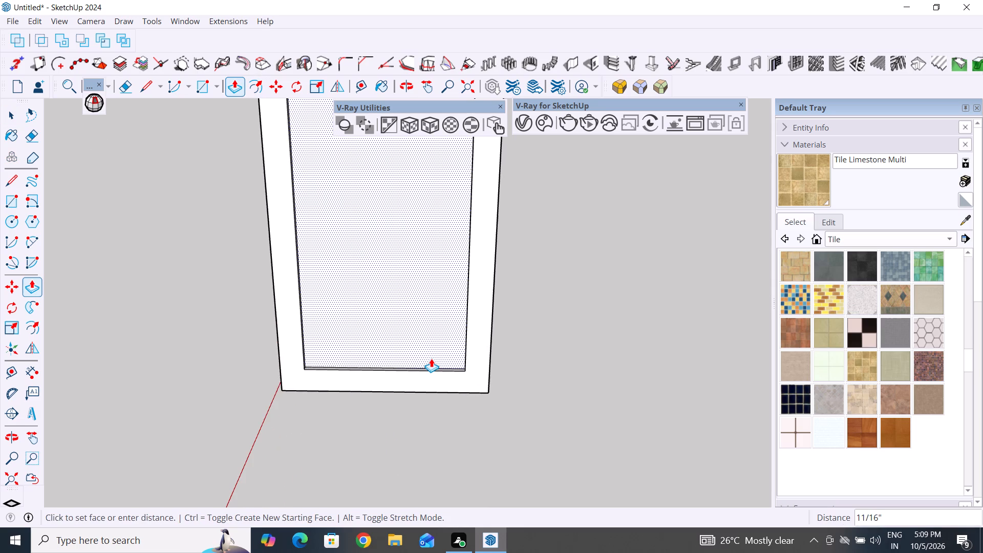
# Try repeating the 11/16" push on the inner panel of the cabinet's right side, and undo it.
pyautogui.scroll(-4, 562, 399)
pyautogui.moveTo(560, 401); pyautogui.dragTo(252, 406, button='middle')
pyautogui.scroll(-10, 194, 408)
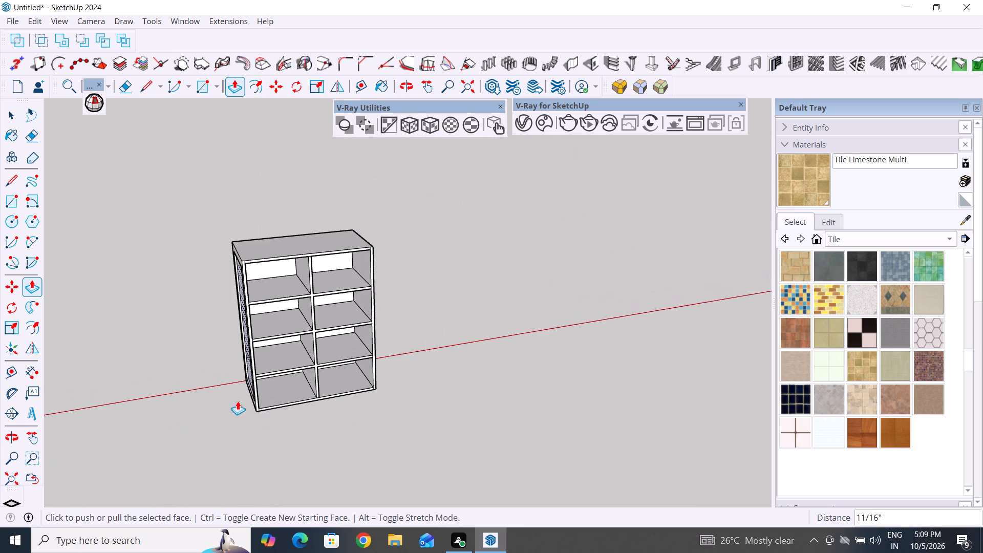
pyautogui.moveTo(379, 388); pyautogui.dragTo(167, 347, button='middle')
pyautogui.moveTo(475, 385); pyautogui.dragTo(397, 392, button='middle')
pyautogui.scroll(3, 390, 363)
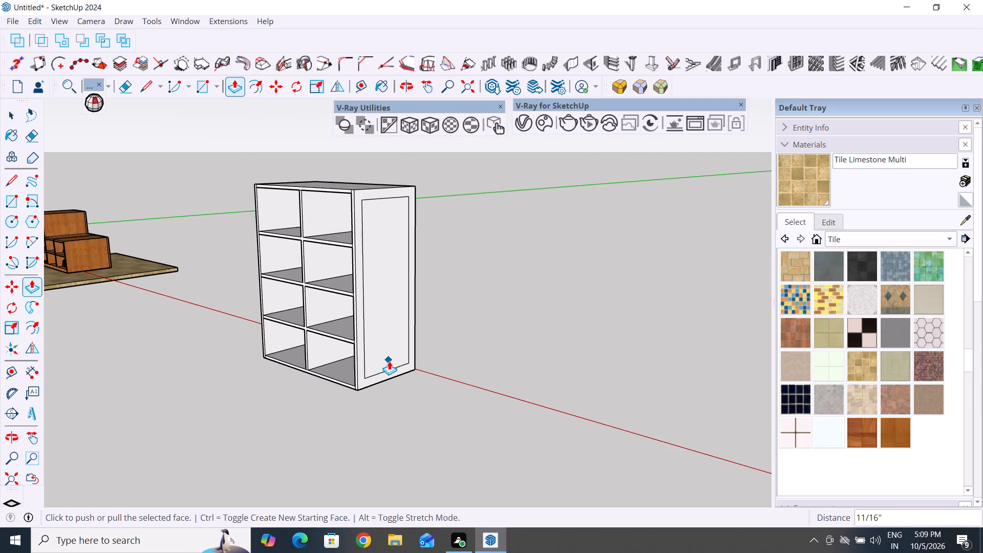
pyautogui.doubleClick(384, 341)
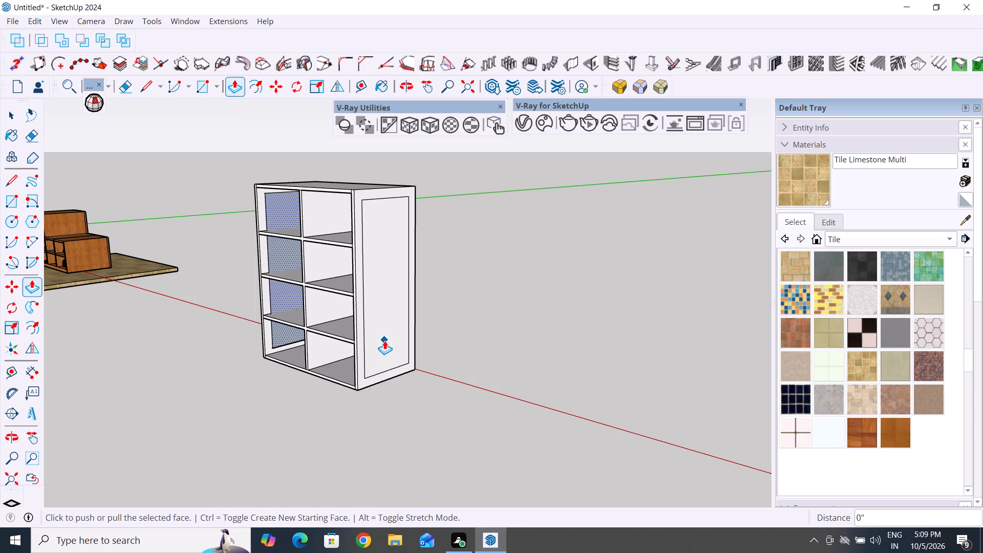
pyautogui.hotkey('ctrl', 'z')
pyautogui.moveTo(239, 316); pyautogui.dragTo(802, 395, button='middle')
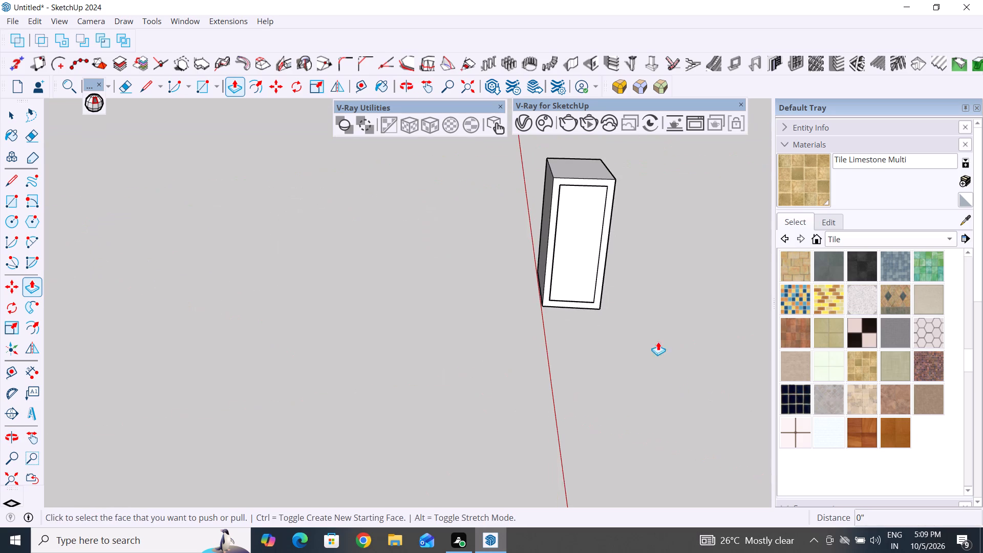
# Repeat the previous inward Push/Pull on the inner panel of the cabinet's right side, leaving the 3" border as a raised frame.
pyautogui.scroll(5, 597, 278)
pyautogui.moveTo(595, 334); pyautogui.dragTo(410, 423, button='middle')
pyautogui.scroll(3, 560, 388)
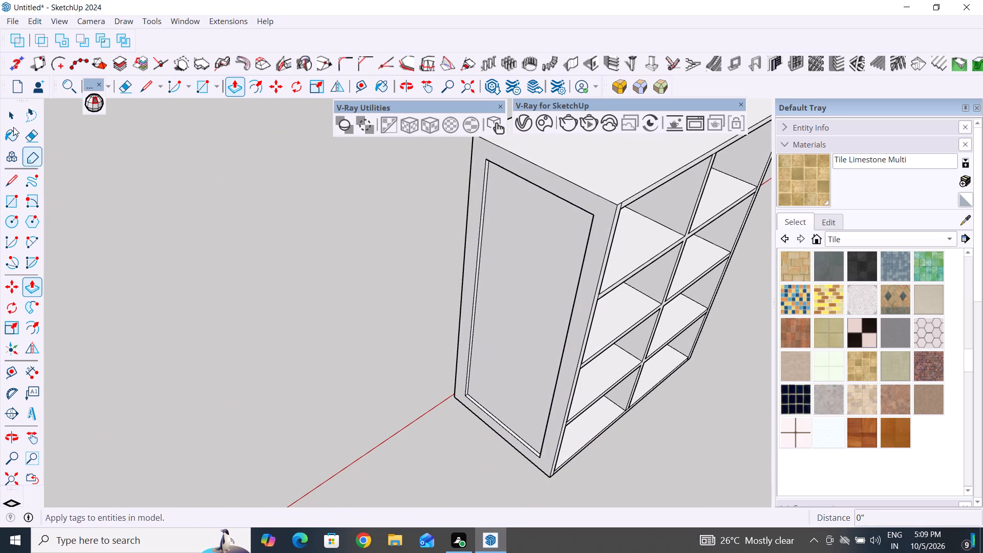
pyautogui.click(8, 105)
pyautogui.click(8, 113)
pyautogui.scroll(-10, 183, 364)
pyautogui.moveTo(405, 417); pyautogui.dragTo(260, 381, button='middle')
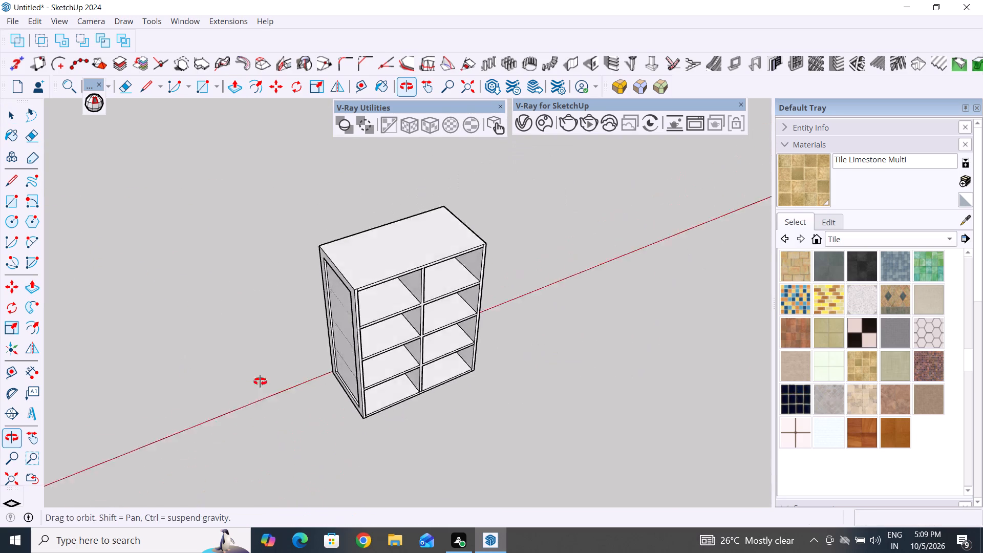
pyautogui.moveTo(260, 381); pyautogui.dragTo(218, 367, button='middle')
pyautogui.moveTo(483, 391); pyautogui.dragTo(227, 359, button='middle')
pyautogui.scroll(3, 486, 403)
pyautogui.click(442, 379)
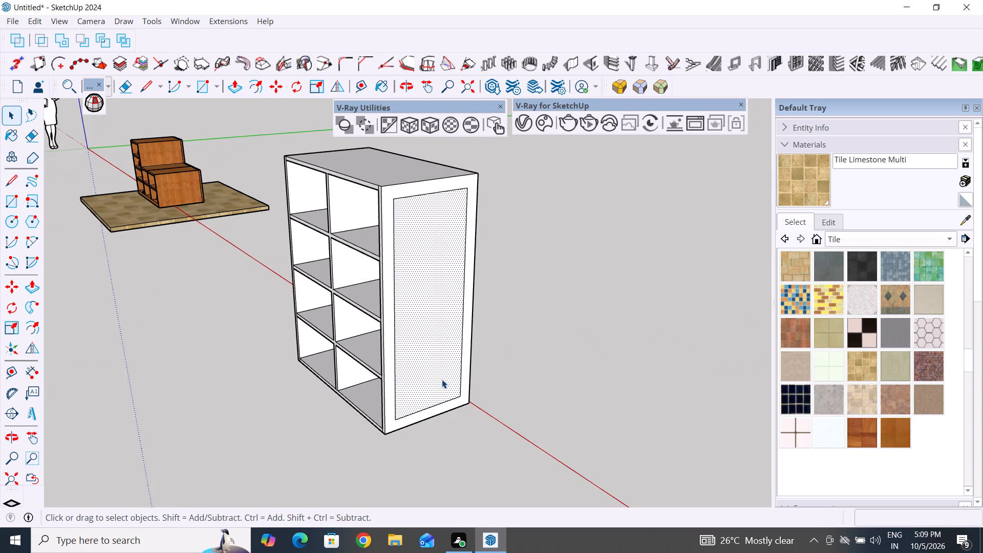
pyautogui.click(232, 83)
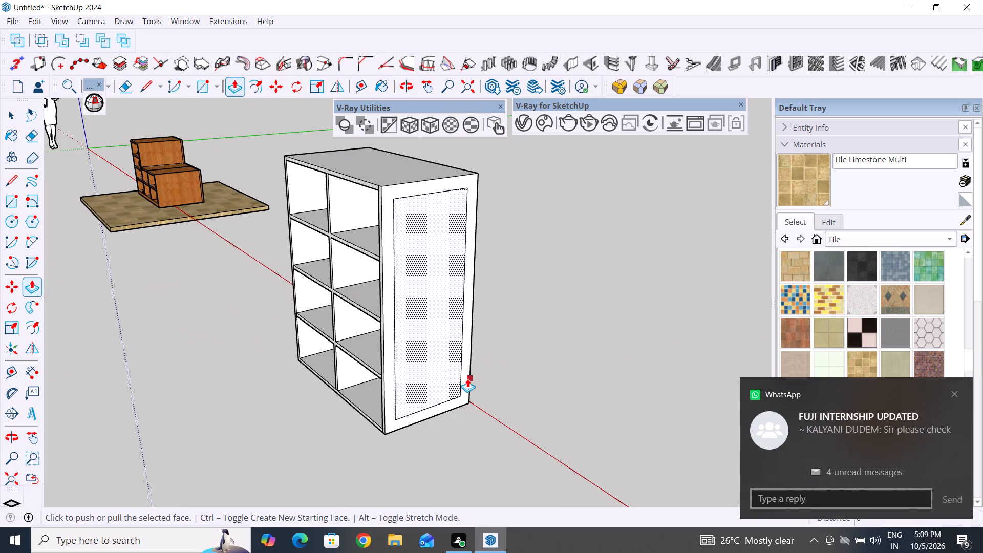
pyautogui.doubleClick(438, 356)
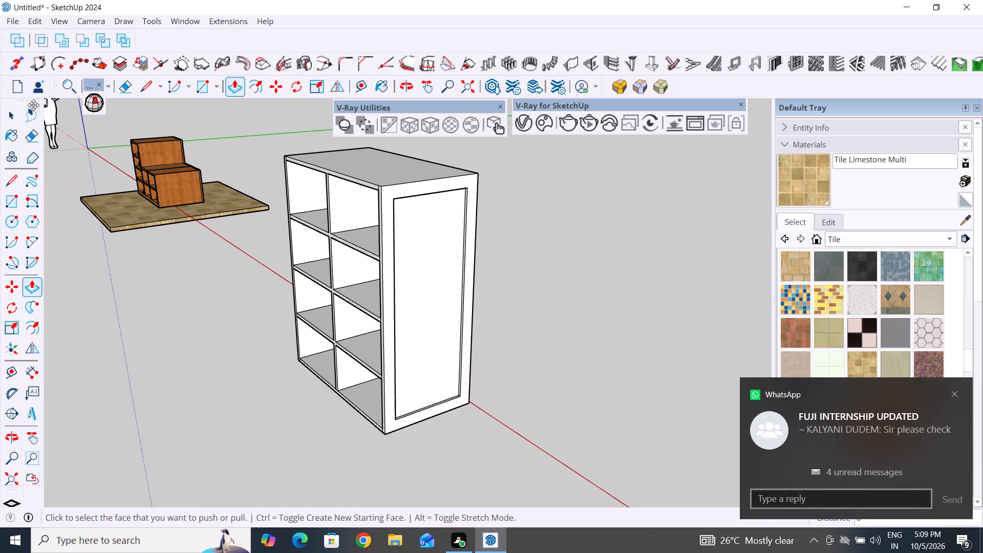
pyautogui.click(5, 116)
pyautogui.click(126, 310)
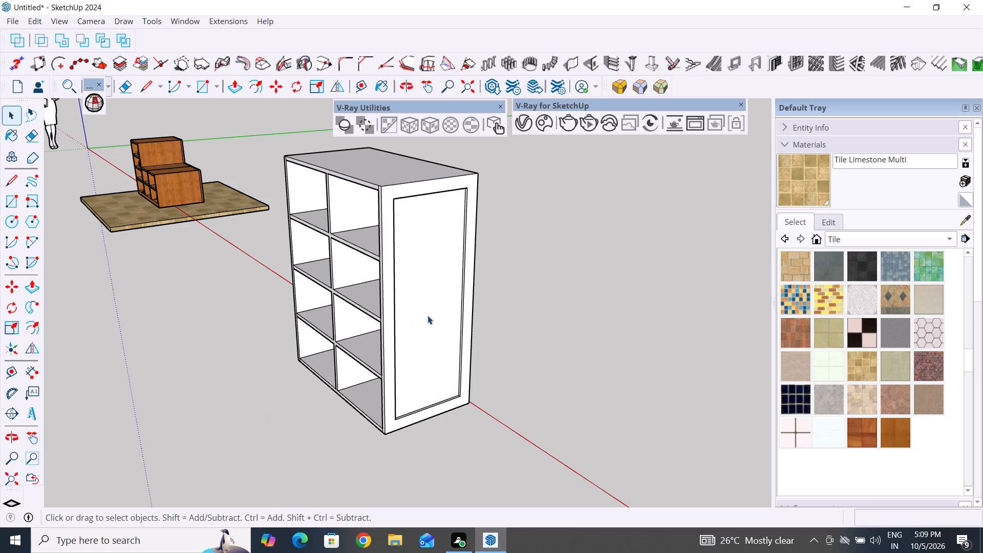
# Draw a 1' 8" horizontal line across the framed opening on the cabinet's right side, starting from the midpoint of its vertical inner edge.
pyautogui.moveTo(430, 328); pyautogui.dragTo(257, 297, button='middle')
pyautogui.scroll(3, 352, 294)
pyautogui.moveTo(355, 305); pyautogui.dragTo(252, 303, button='middle')
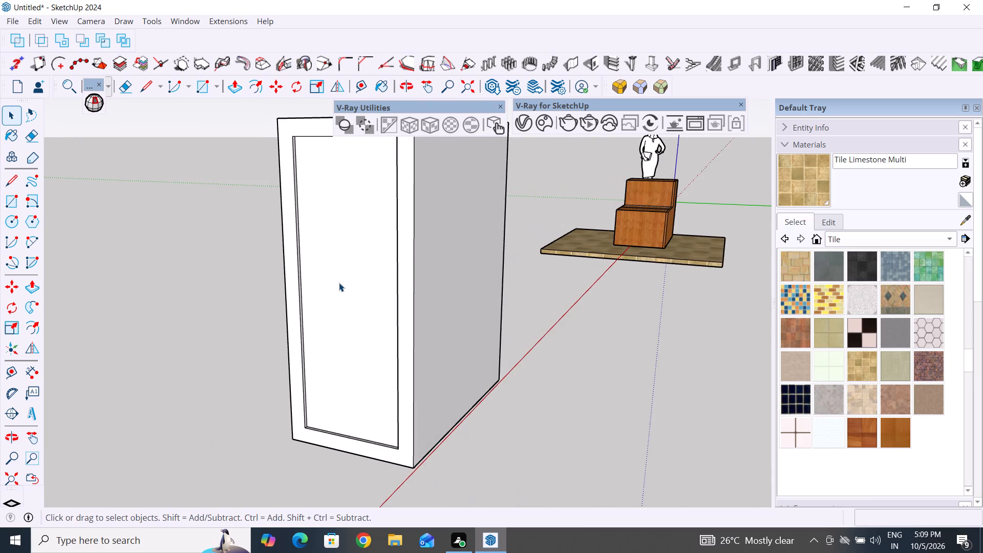
pyautogui.scroll(2, 339, 283)
pyautogui.scroll(-4, 340, 315)
pyautogui.click(12, 182)
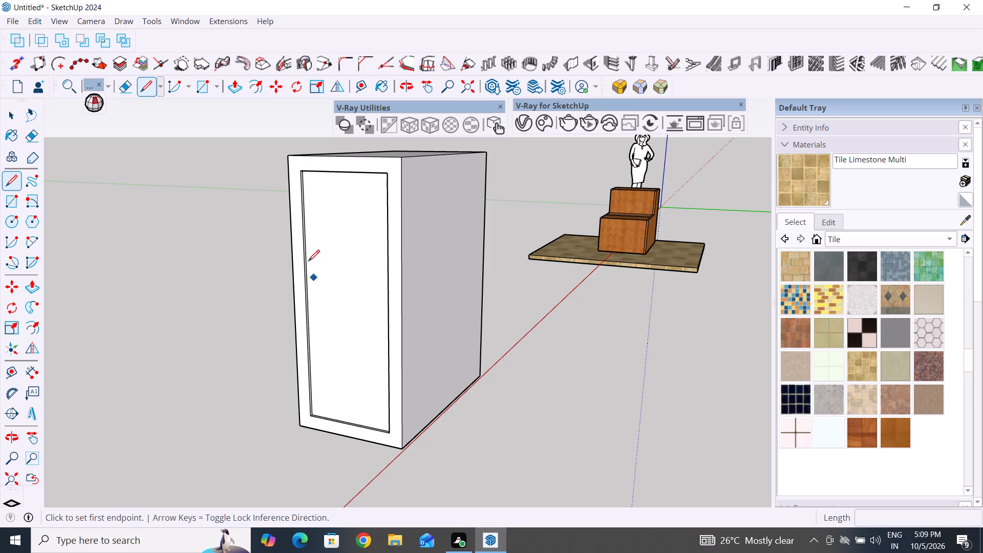
pyautogui.click(305, 302)
pyautogui.click(386, 310)
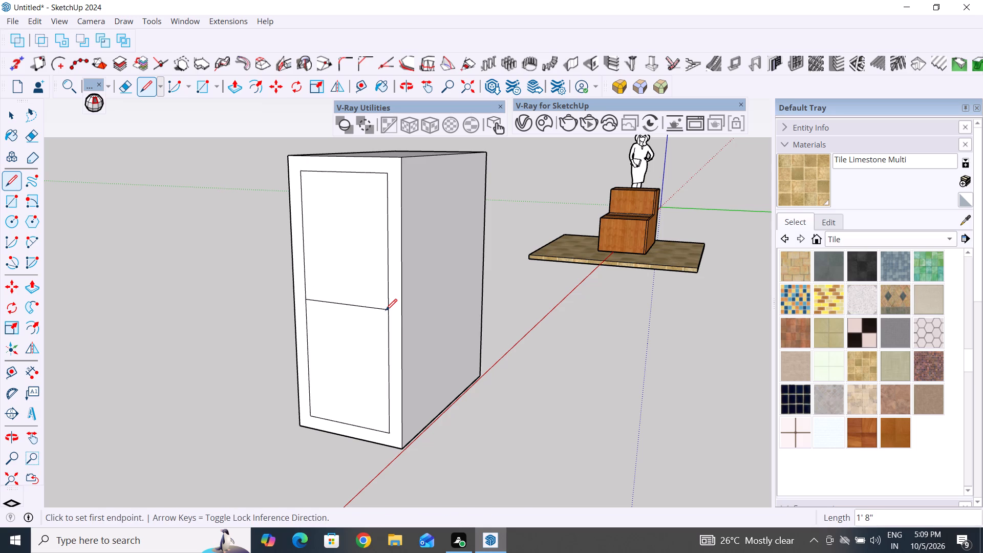
pyautogui.press('Escape')
# Delete the two surplus faces above and below the middle line that cover the recess on the cabinet's right side.
pyautogui.click(9, 118)
pyautogui.click(352, 239)
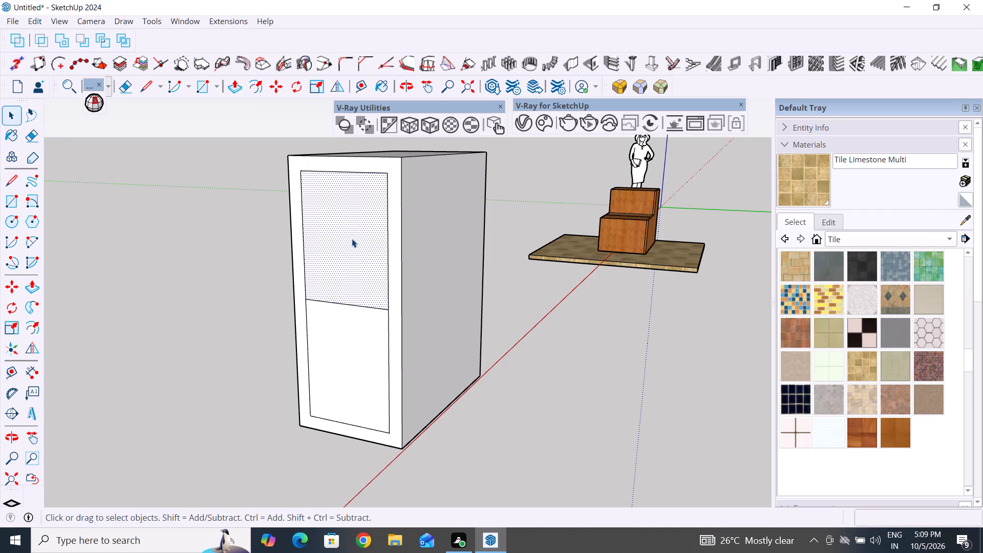
pyautogui.press('Delete')
pyautogui.click(351, 341)
pyautogui.press('Delete')
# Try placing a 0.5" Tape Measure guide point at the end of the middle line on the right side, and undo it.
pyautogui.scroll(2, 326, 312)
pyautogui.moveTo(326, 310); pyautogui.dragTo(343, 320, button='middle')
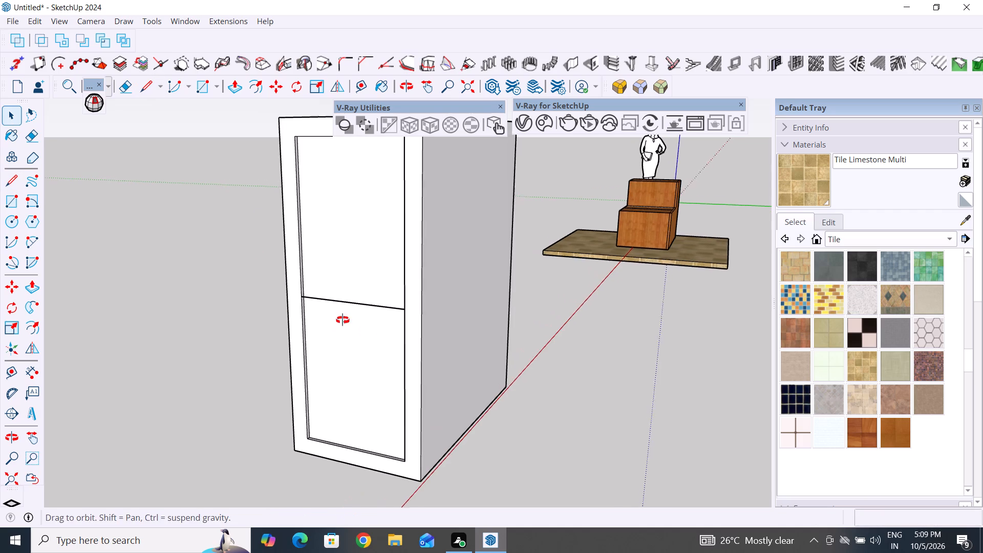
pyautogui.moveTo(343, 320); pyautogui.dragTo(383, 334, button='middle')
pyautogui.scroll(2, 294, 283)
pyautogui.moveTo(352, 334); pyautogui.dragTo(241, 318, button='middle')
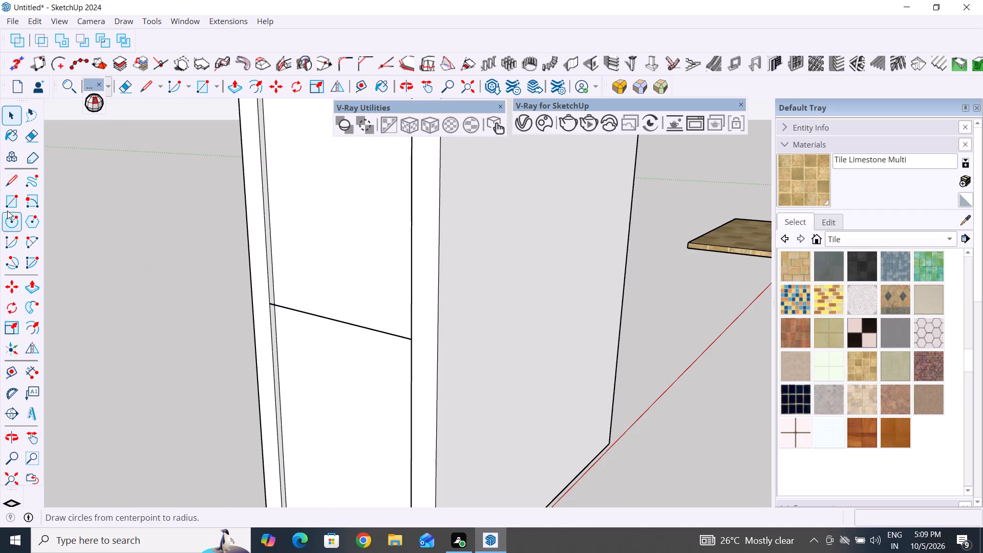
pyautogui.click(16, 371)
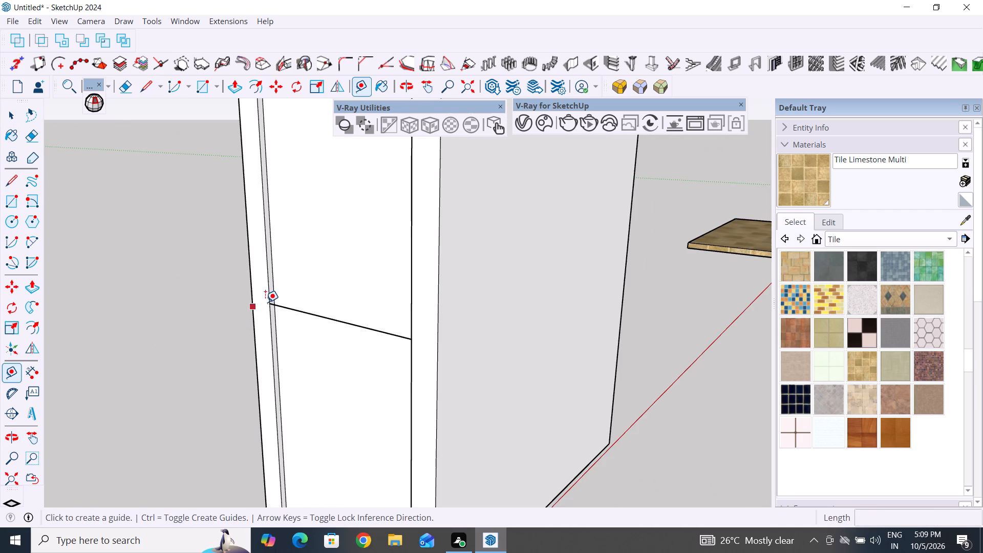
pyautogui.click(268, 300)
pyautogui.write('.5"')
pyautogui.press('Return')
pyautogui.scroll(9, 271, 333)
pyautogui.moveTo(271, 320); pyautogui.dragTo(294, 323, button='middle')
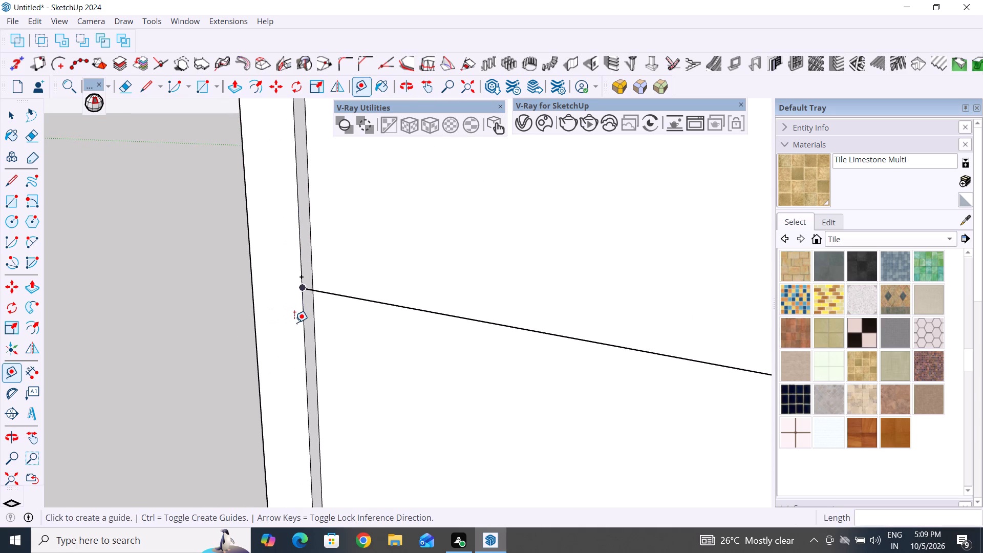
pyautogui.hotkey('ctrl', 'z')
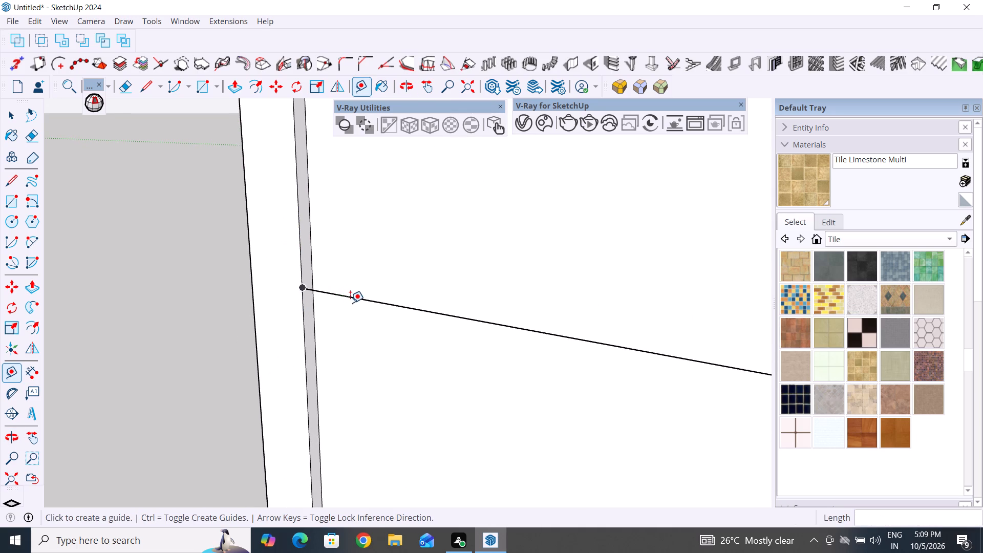
# Place parallel guide lines 0.5" above and 0.5" below the middle line on the cabinet's right side.
pyautogui.click(350, 299)
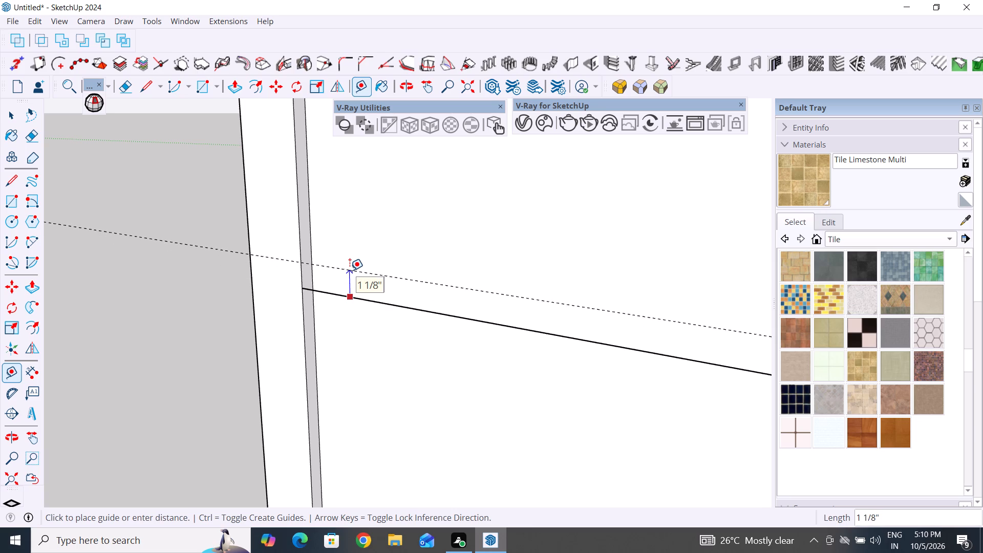
pyautogui.write('.5"')
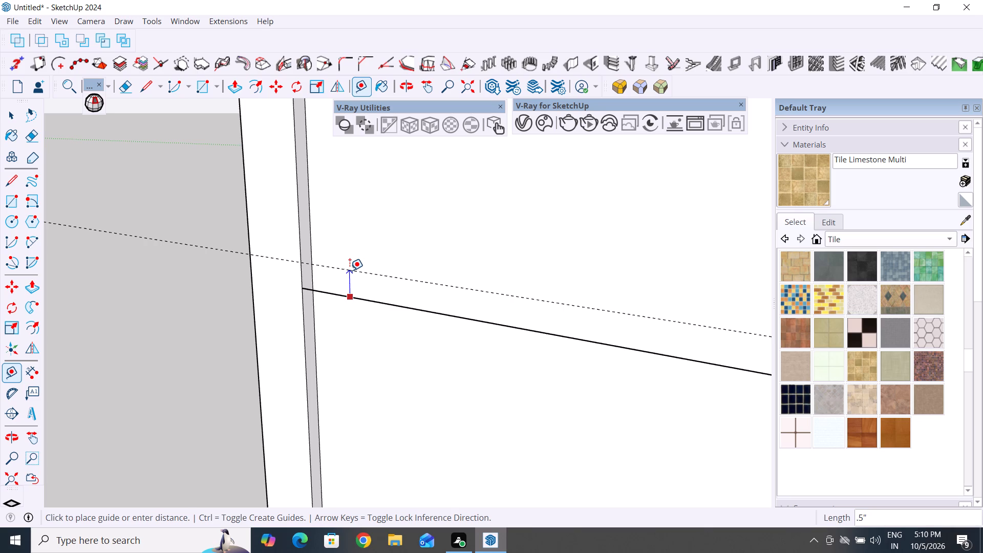
pyautogui.press('Return')
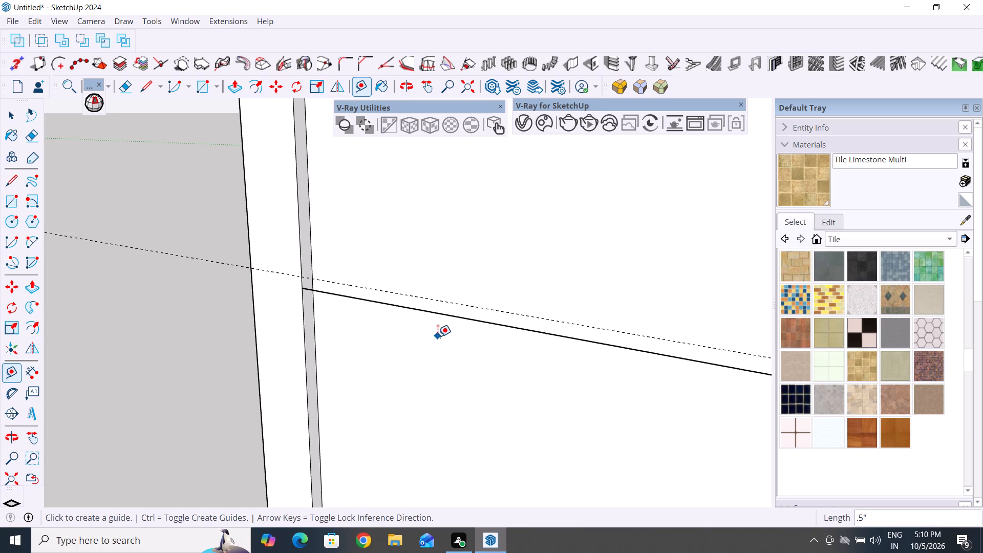
pyautogui.click(369, 301)
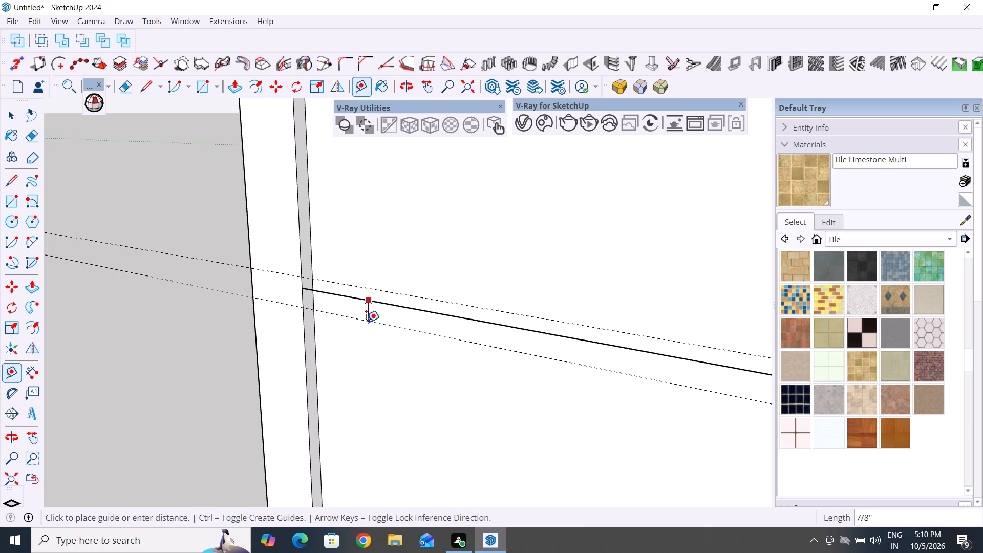
pyautogui.write('.5"')
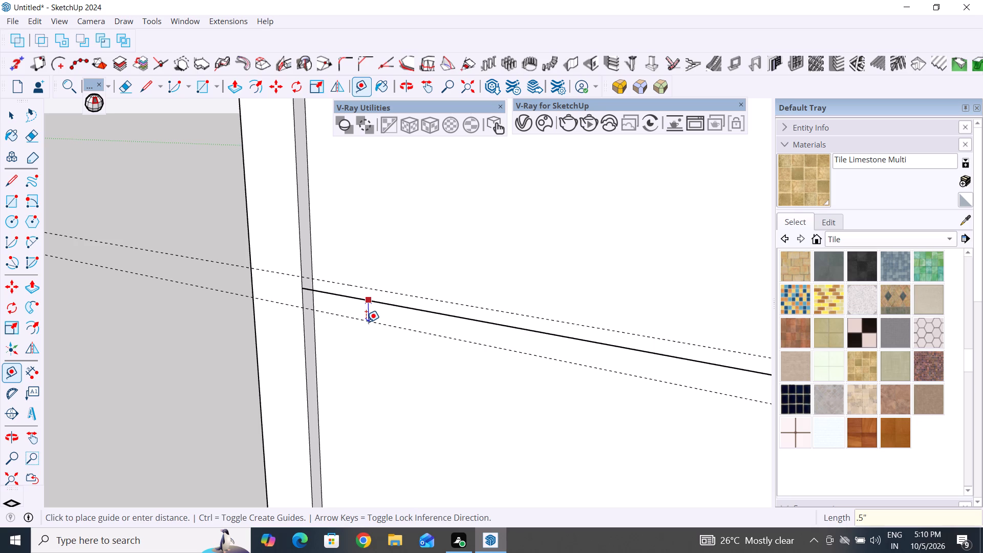
pyautogui.press('Return')
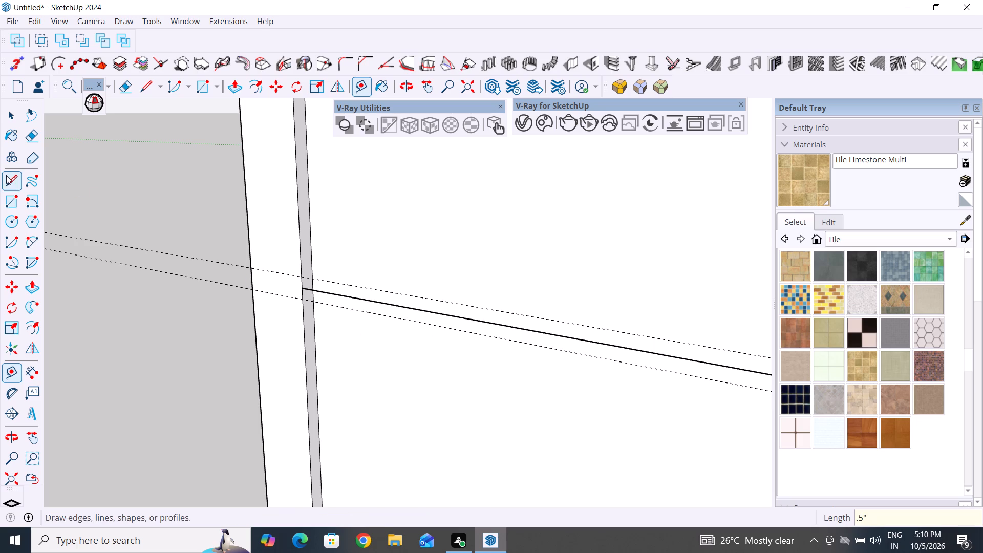
# Draw a 1' 8" line along the upper guide, spanning the frame's inner edges on the cabinet's right side.
pyautogui.click(7, 177)
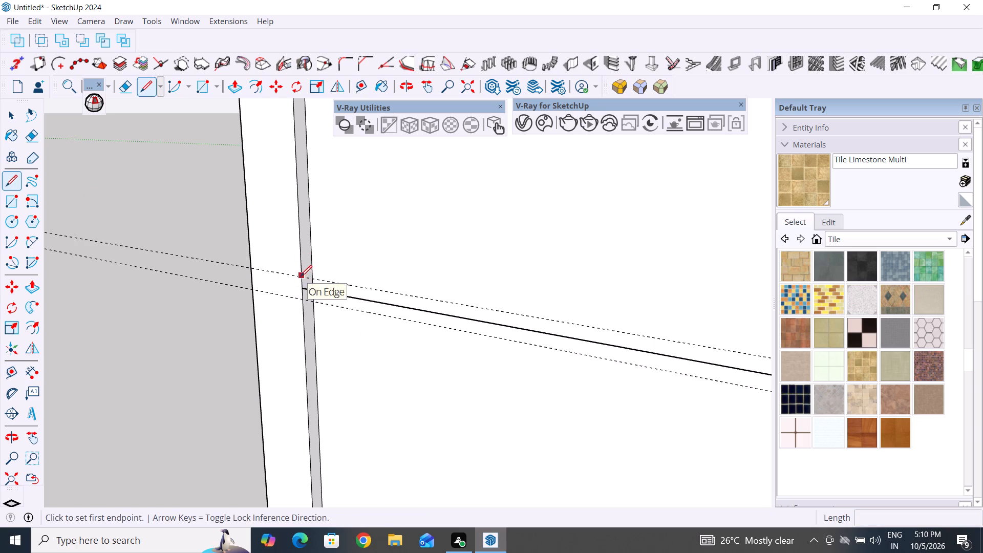
pyautogui.scroll(10, 293, 302)
pyautogui.moveTo(305, 301); pyautogui.dragTo(380, 292, button='middle')
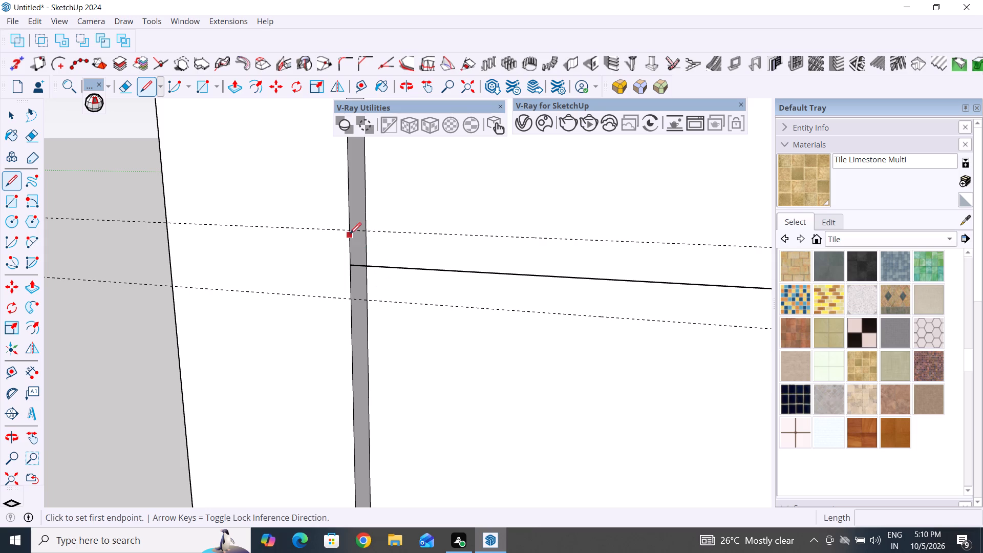
pyautogui.click(349, 233)
pyautogui.scroll(-20, 349, 233)
pyautogui.scroll(-6, 349, 233)
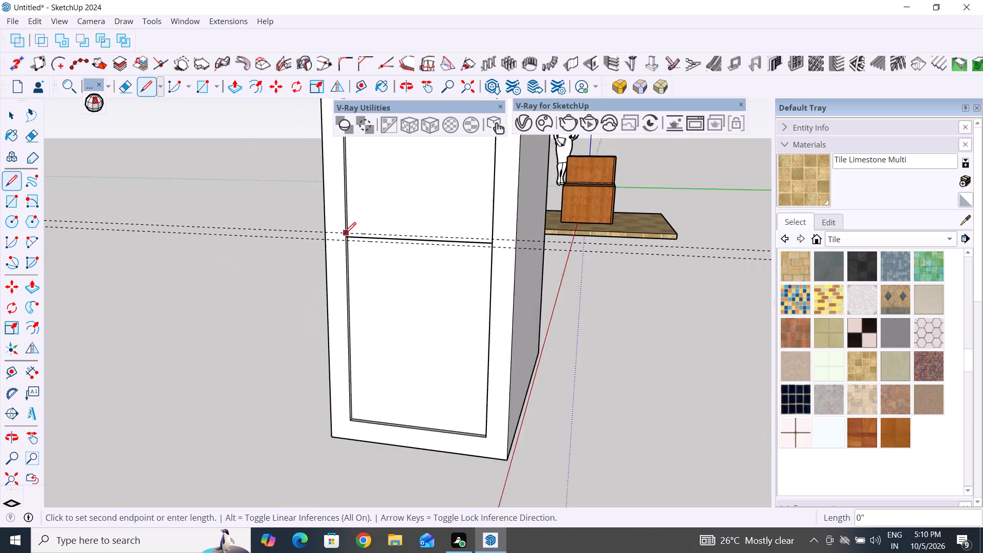
pyautogui.scroll(14, 465, 240)
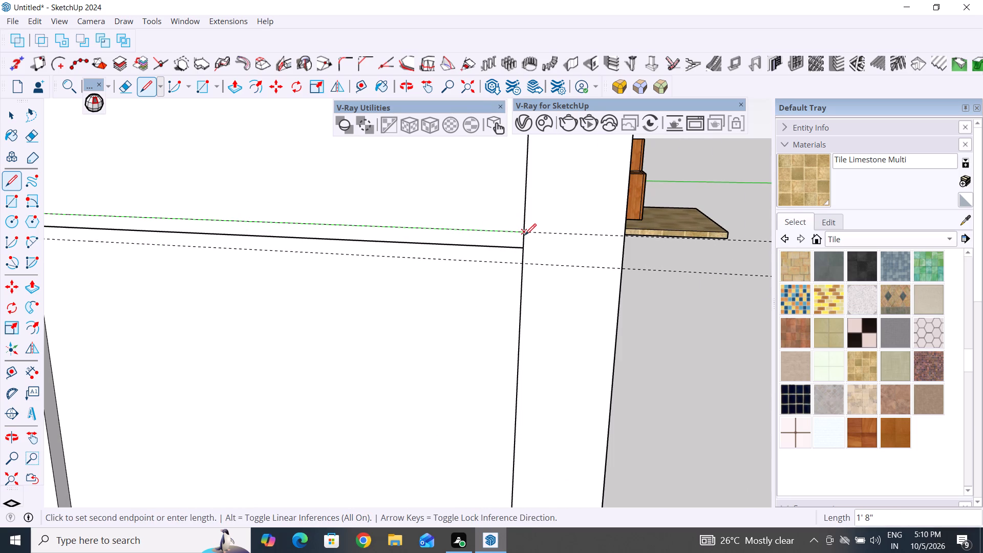
pyautogui.click(524, 231)
pyautogui.scroll(-8, 651, 264)
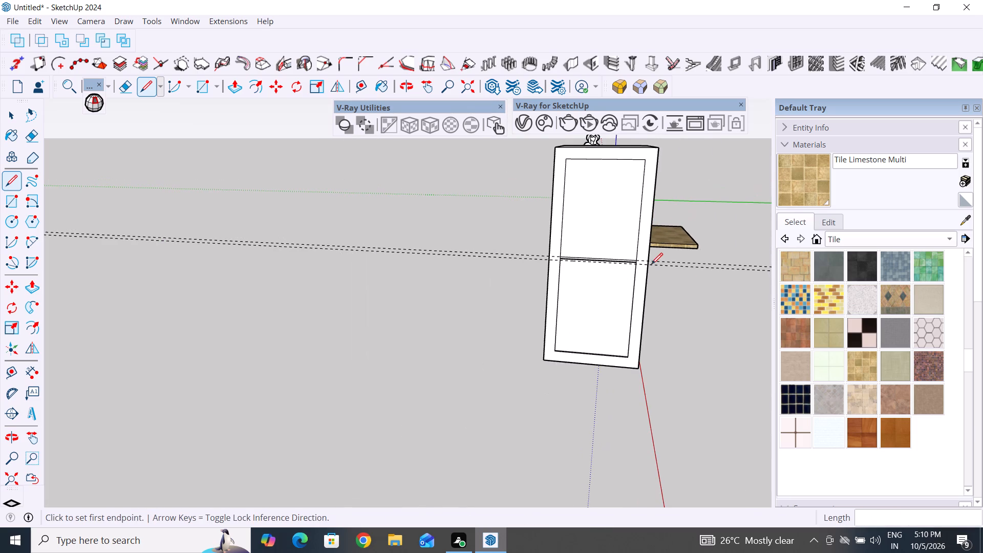
pyautogui.click(11, 119)
# Draw a matching 1' 8" line along the lower guide between the frame's inner edges.
pyautogui.scroll(4, 771, 309)
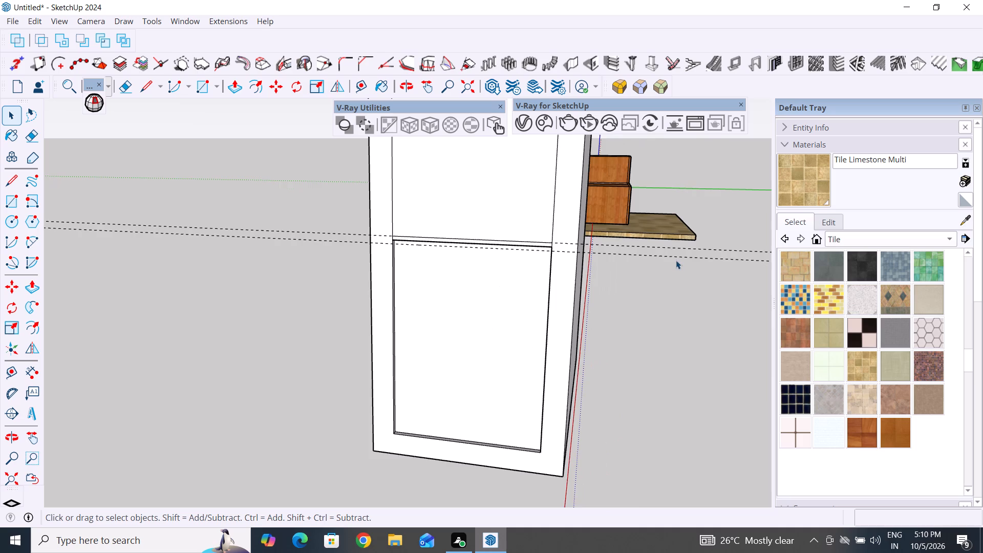
pyautogui.scroll(7, 676, 260)
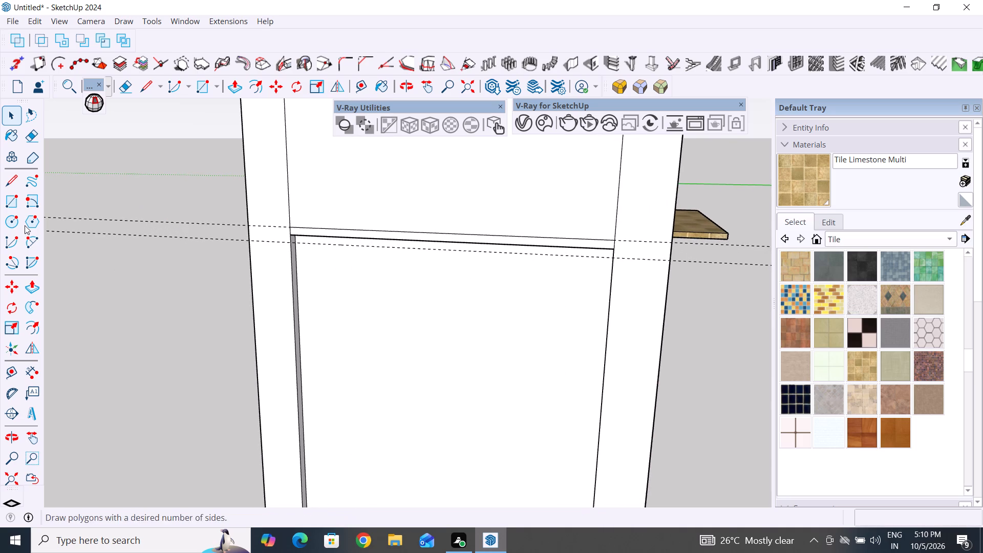
pyautogui.click(12, 184)
pyautogui.scroll(4, 375, 239)
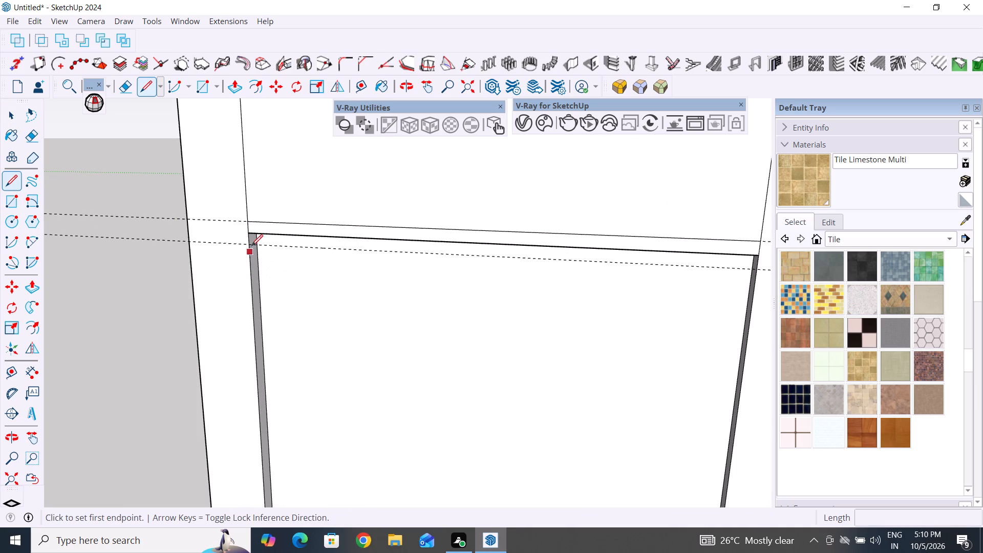
pyautogui.click(250, 244)
pyautogui.scroll(-4, 296, 251)
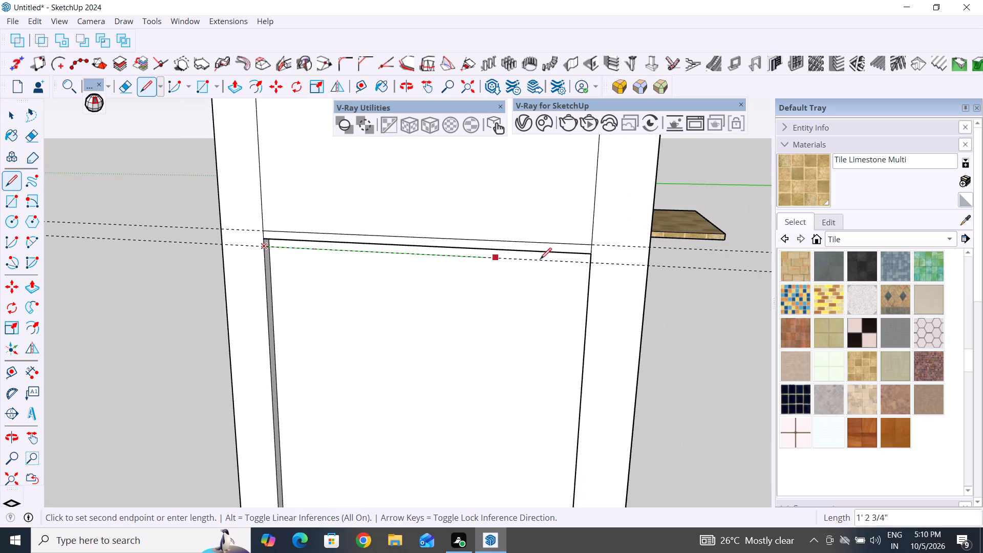
pyautogui.click(590, 263)
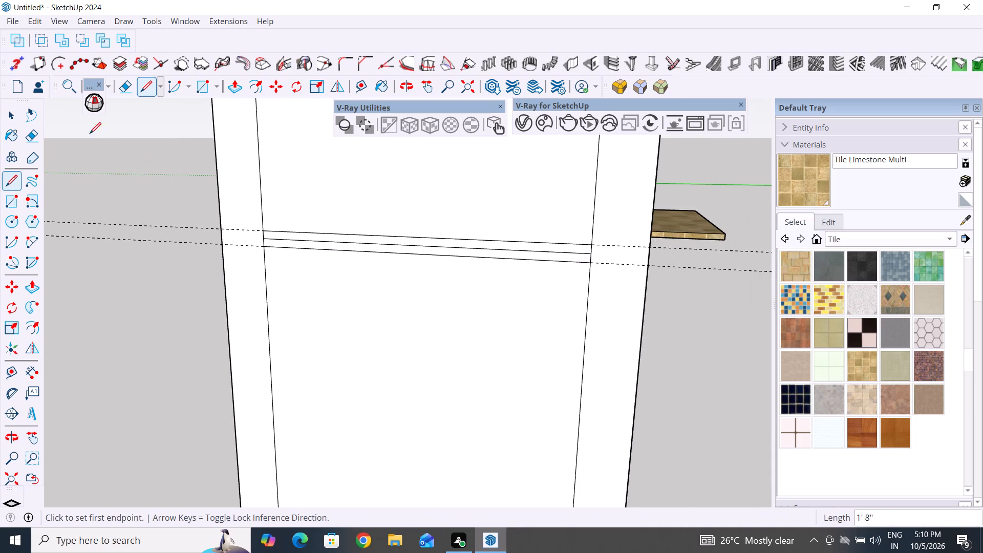
pyautogui.click(7, 111)
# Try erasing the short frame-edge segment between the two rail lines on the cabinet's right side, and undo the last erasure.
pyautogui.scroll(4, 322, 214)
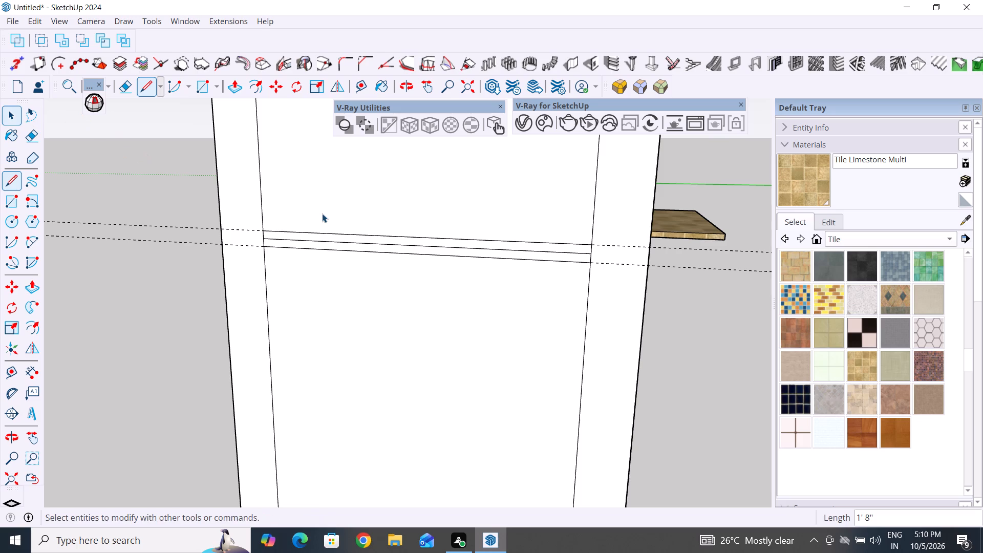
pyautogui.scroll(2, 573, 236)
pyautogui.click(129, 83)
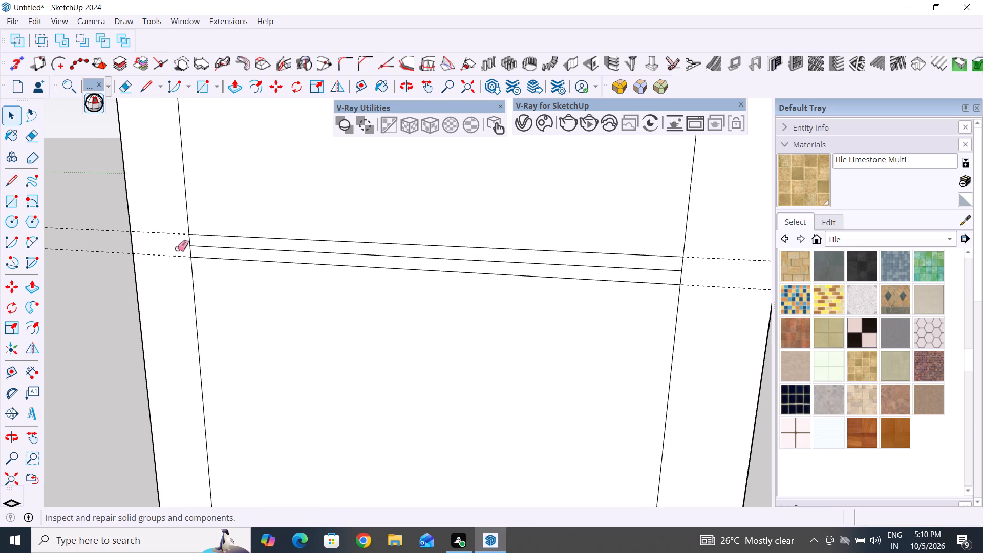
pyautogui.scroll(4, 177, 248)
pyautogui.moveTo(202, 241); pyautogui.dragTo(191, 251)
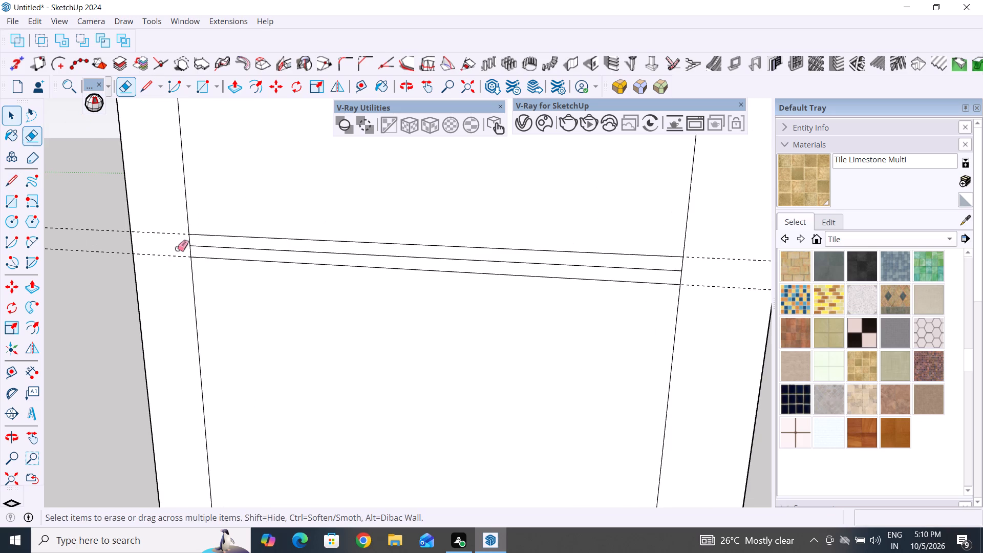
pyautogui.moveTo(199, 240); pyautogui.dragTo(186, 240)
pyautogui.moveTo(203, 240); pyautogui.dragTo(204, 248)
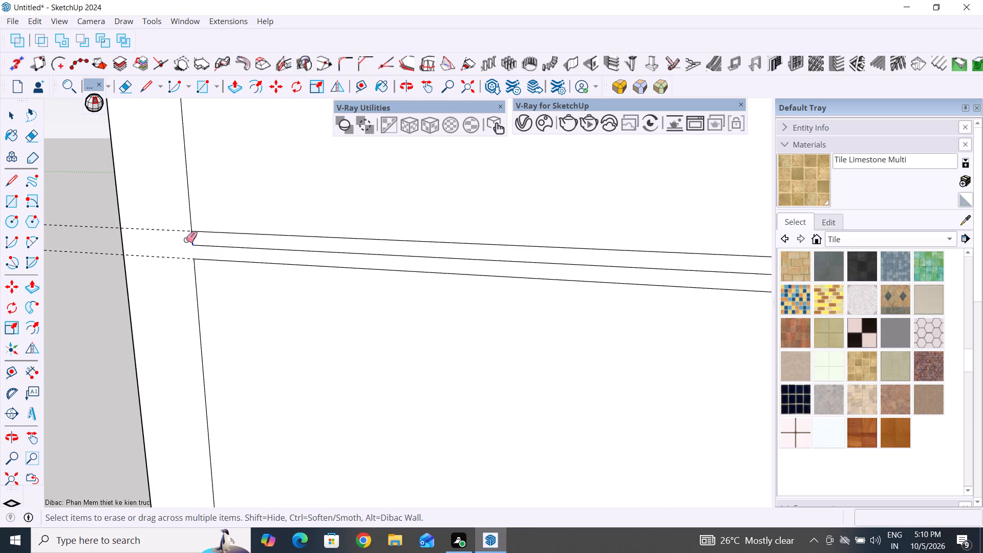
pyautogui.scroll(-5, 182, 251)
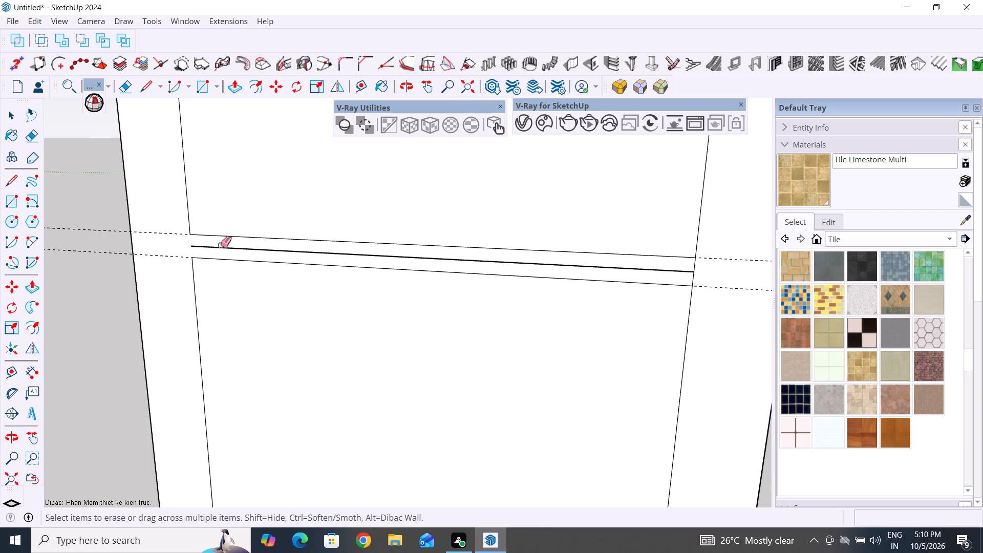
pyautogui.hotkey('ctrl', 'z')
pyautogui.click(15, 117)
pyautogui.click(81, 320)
# Draw a 1" line along the frame's inner edge, joining the lower and upper rail lines at their open end.
pyautogui.scroll(5, 161, 250)
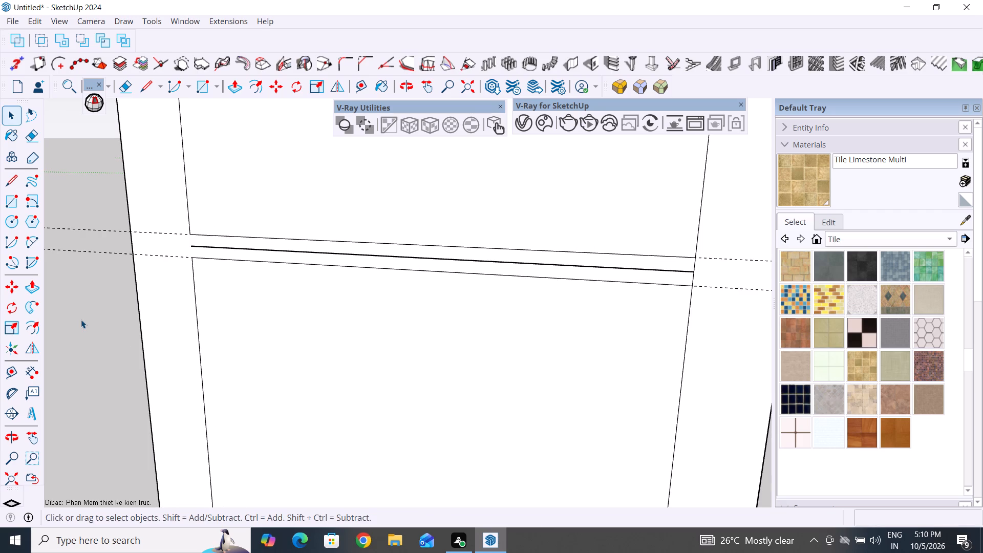
pyautogui.scroll(5, 197, 256)
pyautogui.click(15, 178)
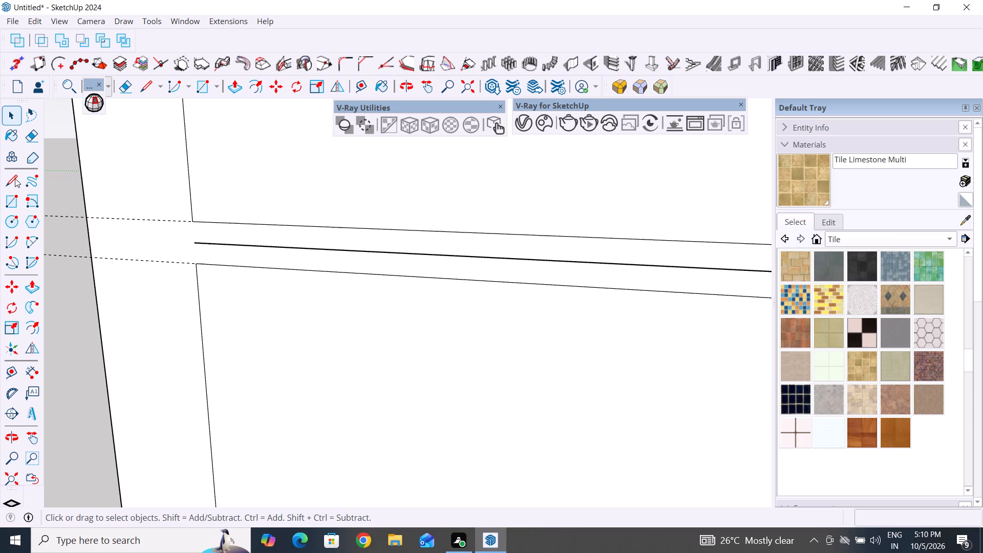
pyautogui.click(195, 267)
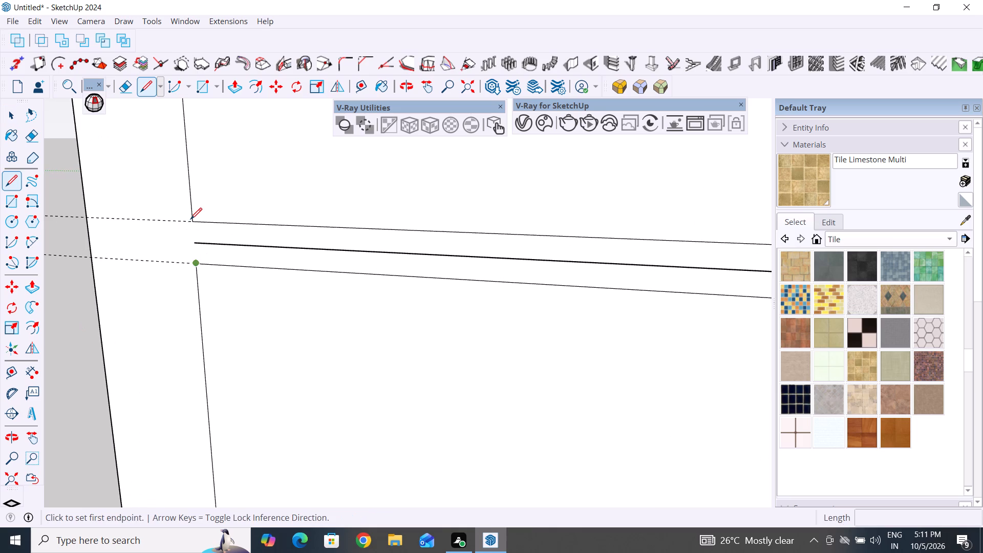
pyautogui.click(190, 219)
# Delete the panel faces above and below the middle rail on the cabinet's right side.
pyautogui.click(11, 115)
pyautogui.scroll(-3, 198, 248)
pyautogui.click(274, 203)
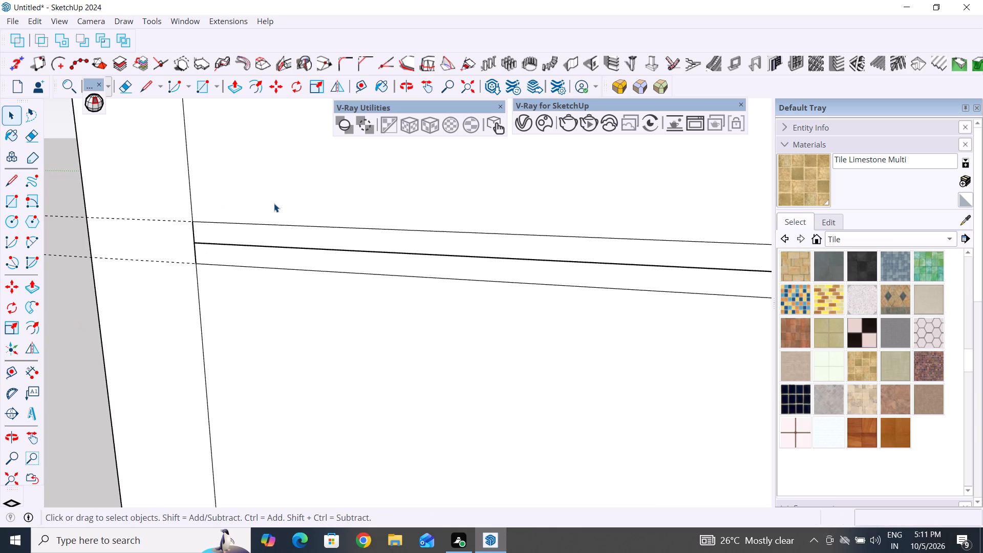
pyautogui.press('Delete')
pyautogui.click(284, 296)
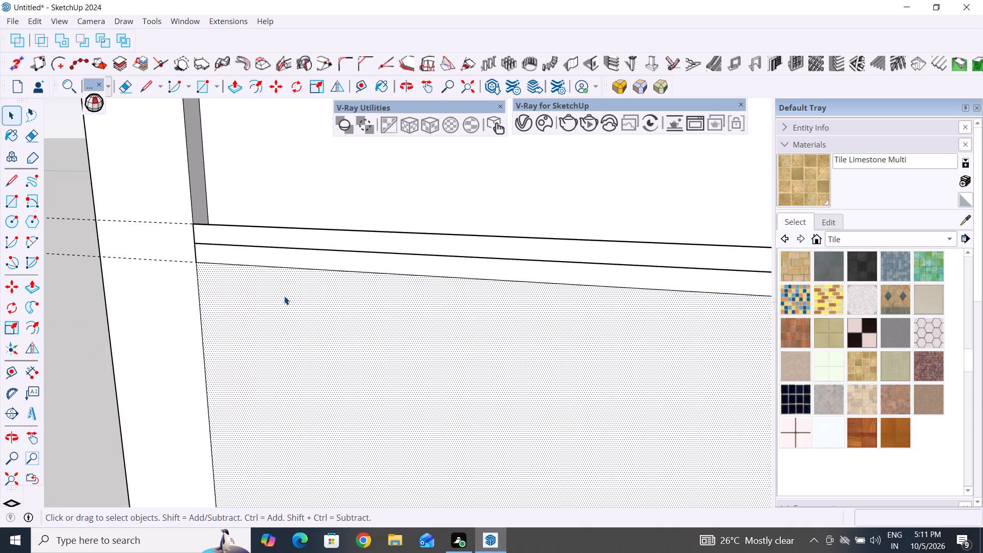
pyautogui.press('Delete')
# Delete the original middle line running along the centre of the 1" rail on the cabinet's right side.
pyautogui.scroll(-6, 202, 315)
pyautogui.moveTo(399, 363); pyautogui.dragTo(320, 260, button='middle')
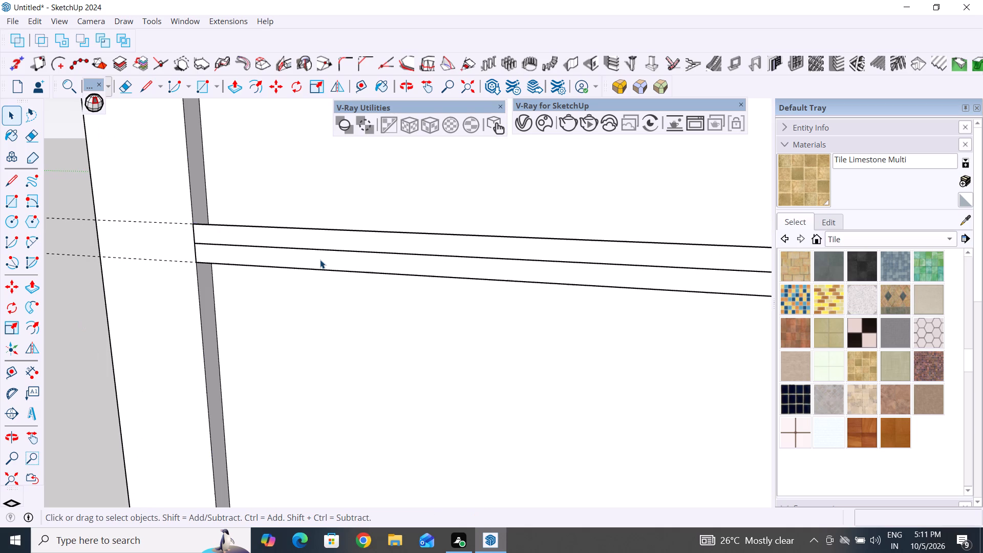
pyautogui.moveTo(320, 260); pyautogui.dragTo(223, 330, button='middle')
pyautogui.scroll(3, 313, 226)
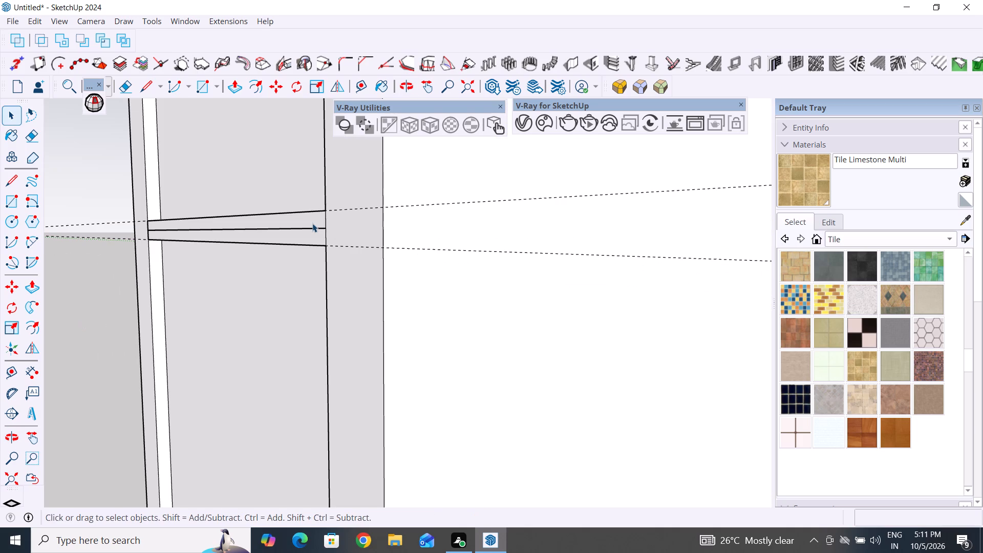
pyautogui.click(313, 227)
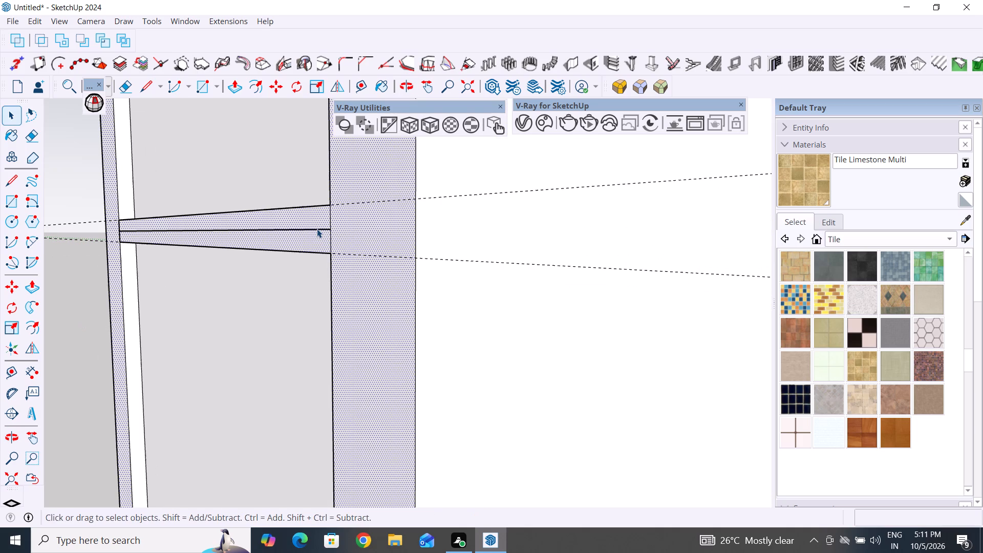
pyautogui.scroll(-2, 287, 342)
pyautogui.click(71, 344)
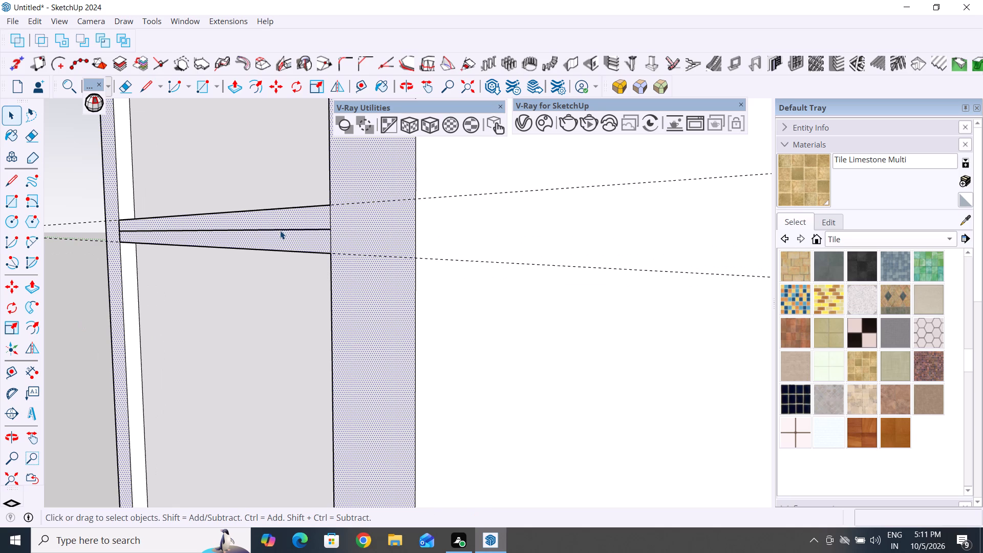
pyautogui.click(283, 228)
pyautogui.scroll(-5, 340, 388)
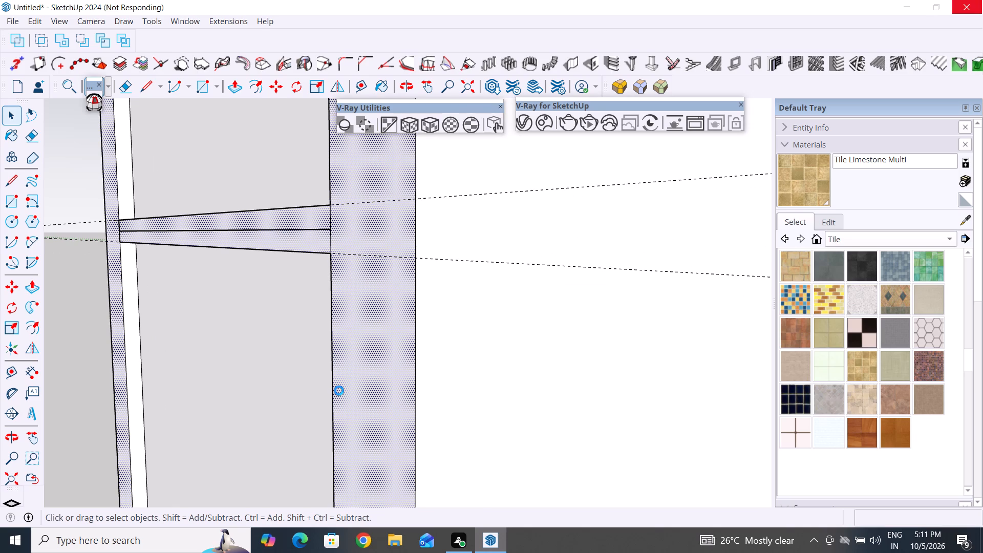
pyautogui.scroll(1, 287, 278)
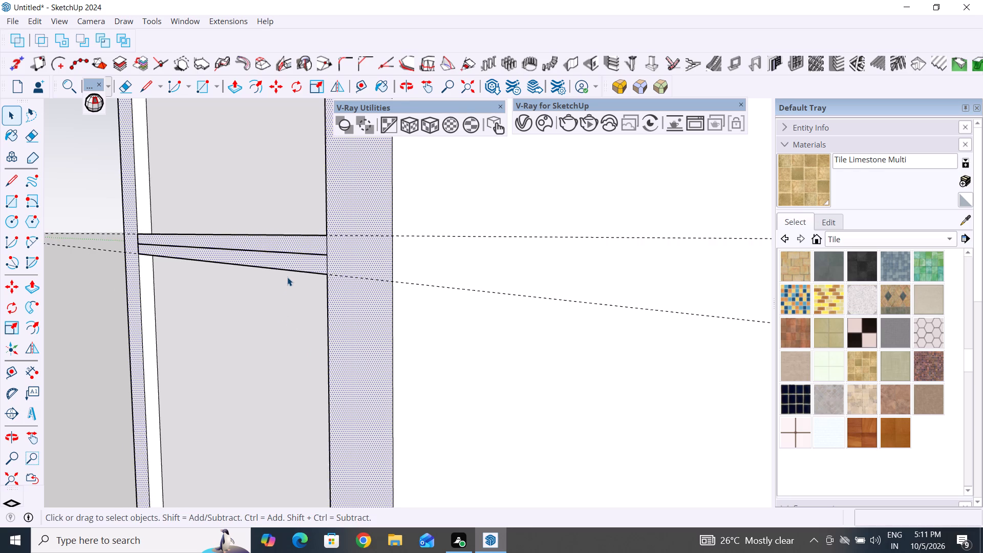
pyautogui.moveTo(296, 292); pyautogui.dragTo(417, 388, button='middle')
pyautogui.scroll(-5, 407, 353)
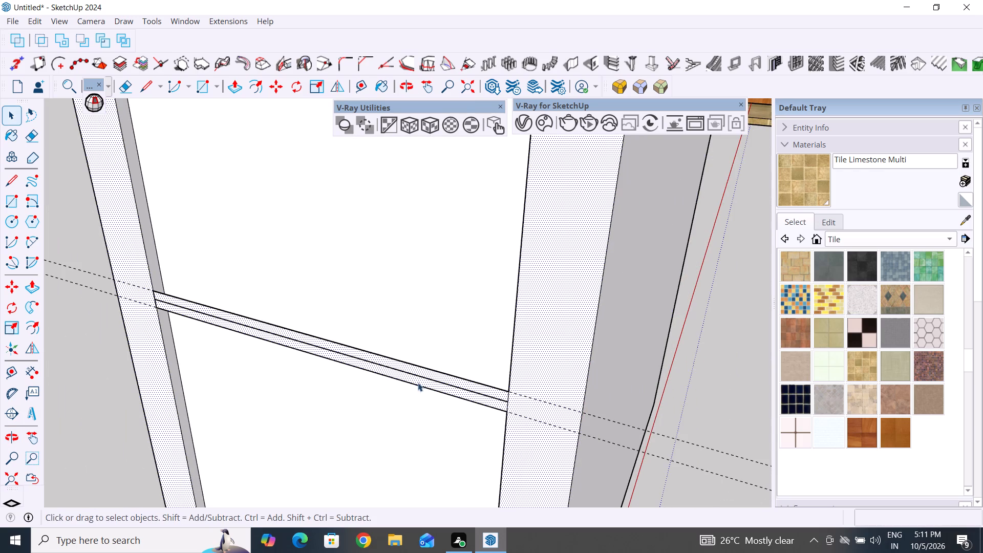
pyautogui.click(450, 385)
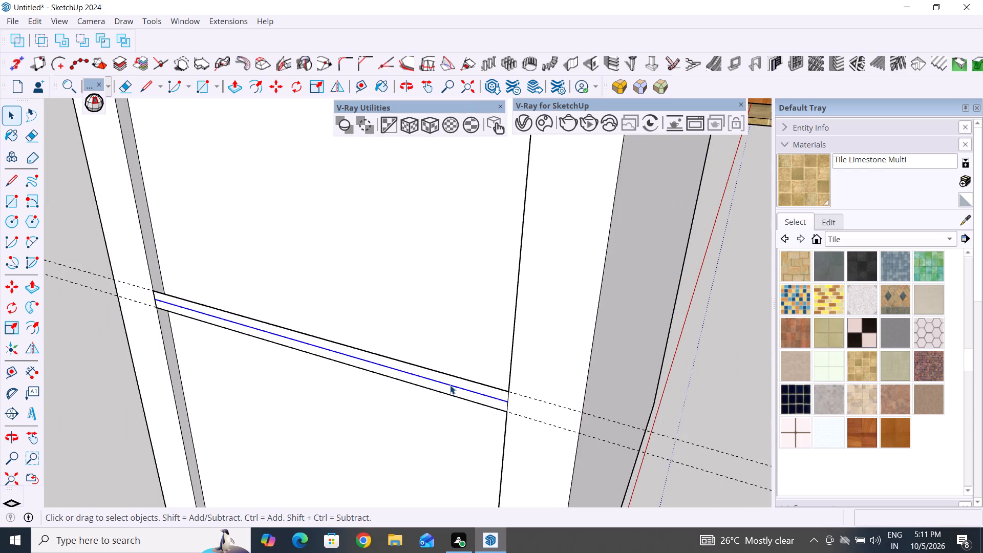
pyautogui.press('Delete')
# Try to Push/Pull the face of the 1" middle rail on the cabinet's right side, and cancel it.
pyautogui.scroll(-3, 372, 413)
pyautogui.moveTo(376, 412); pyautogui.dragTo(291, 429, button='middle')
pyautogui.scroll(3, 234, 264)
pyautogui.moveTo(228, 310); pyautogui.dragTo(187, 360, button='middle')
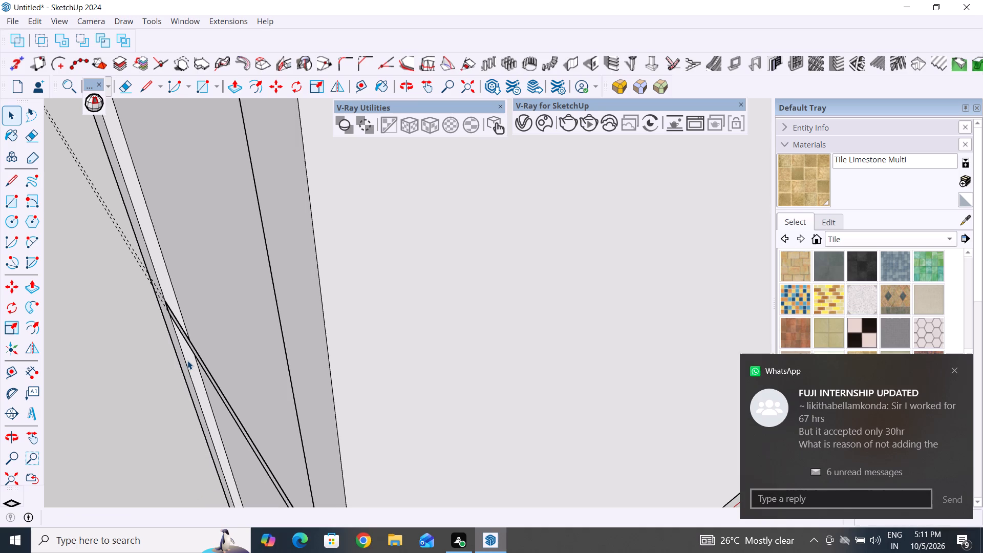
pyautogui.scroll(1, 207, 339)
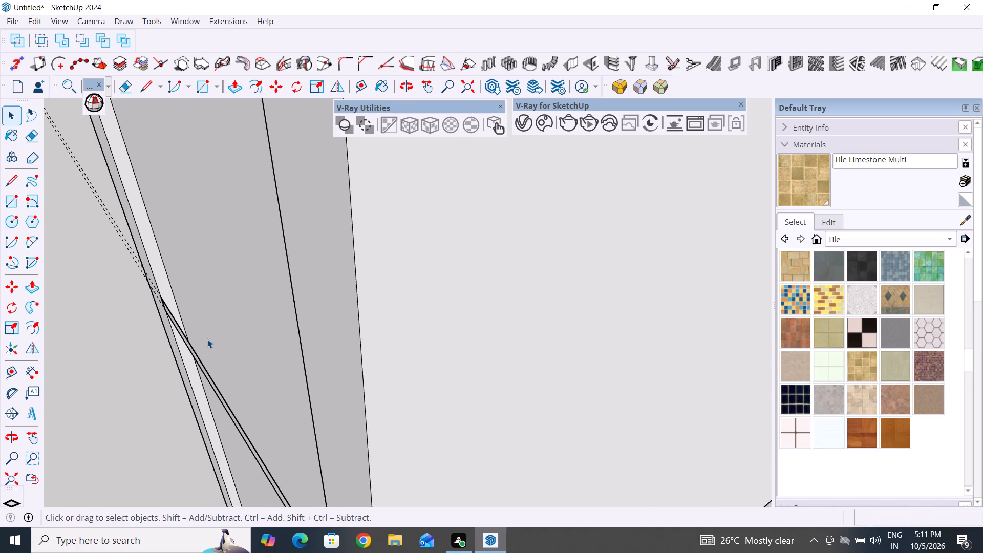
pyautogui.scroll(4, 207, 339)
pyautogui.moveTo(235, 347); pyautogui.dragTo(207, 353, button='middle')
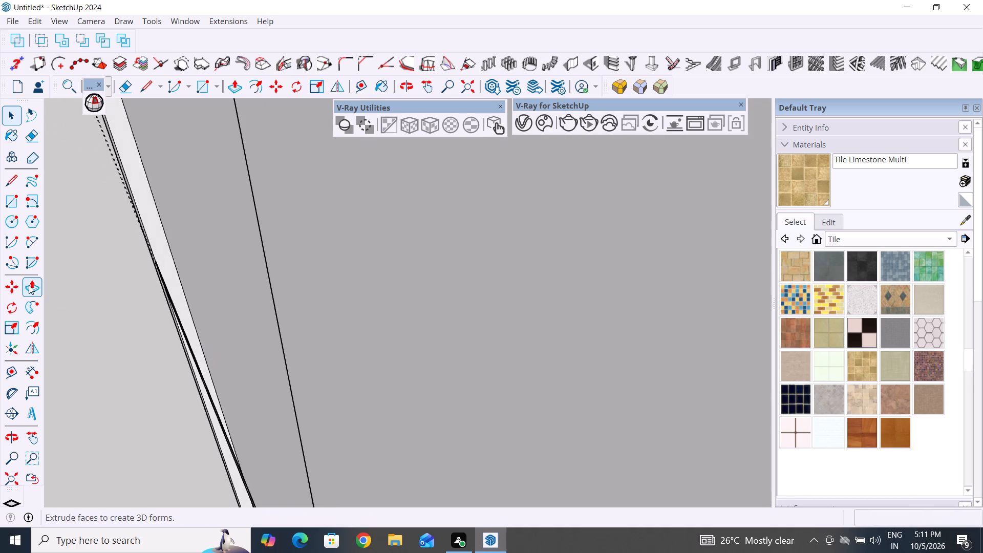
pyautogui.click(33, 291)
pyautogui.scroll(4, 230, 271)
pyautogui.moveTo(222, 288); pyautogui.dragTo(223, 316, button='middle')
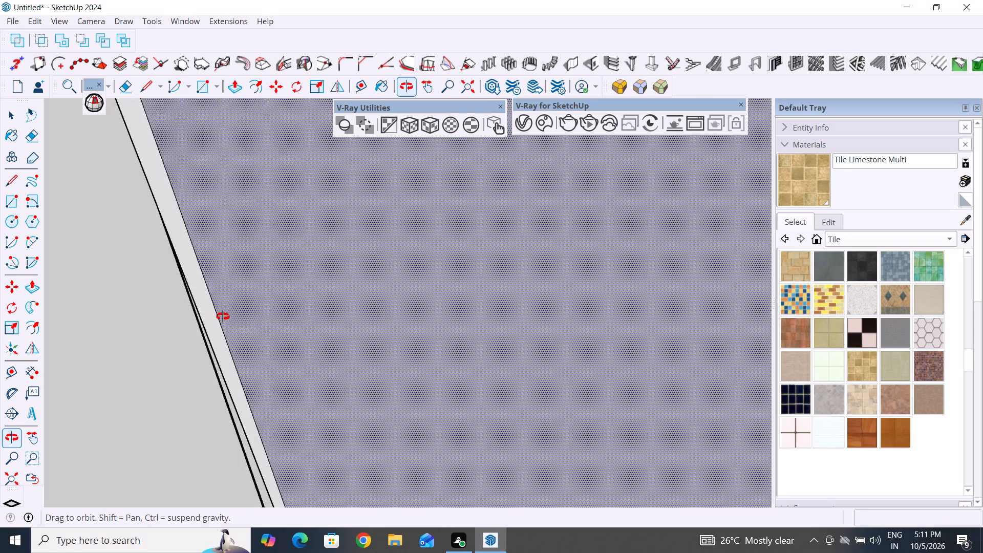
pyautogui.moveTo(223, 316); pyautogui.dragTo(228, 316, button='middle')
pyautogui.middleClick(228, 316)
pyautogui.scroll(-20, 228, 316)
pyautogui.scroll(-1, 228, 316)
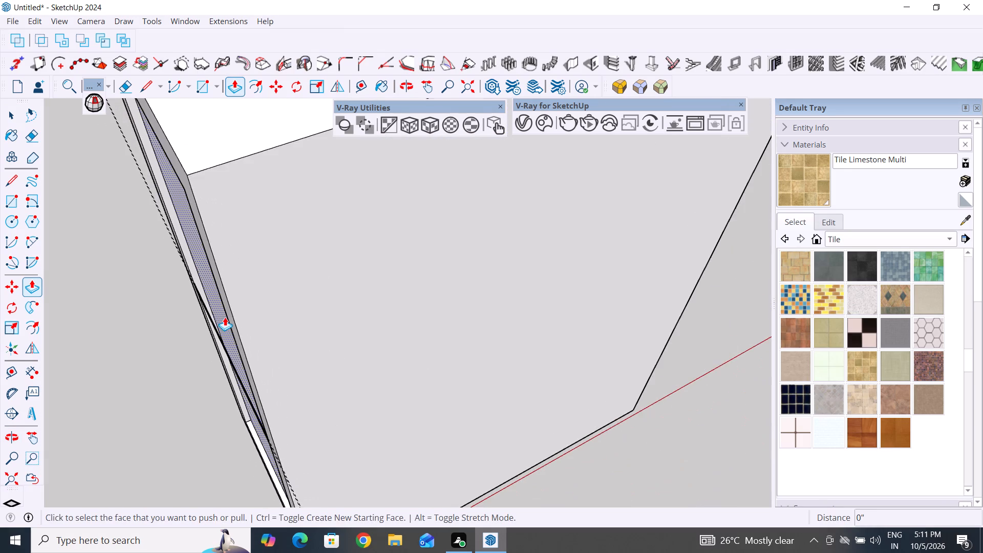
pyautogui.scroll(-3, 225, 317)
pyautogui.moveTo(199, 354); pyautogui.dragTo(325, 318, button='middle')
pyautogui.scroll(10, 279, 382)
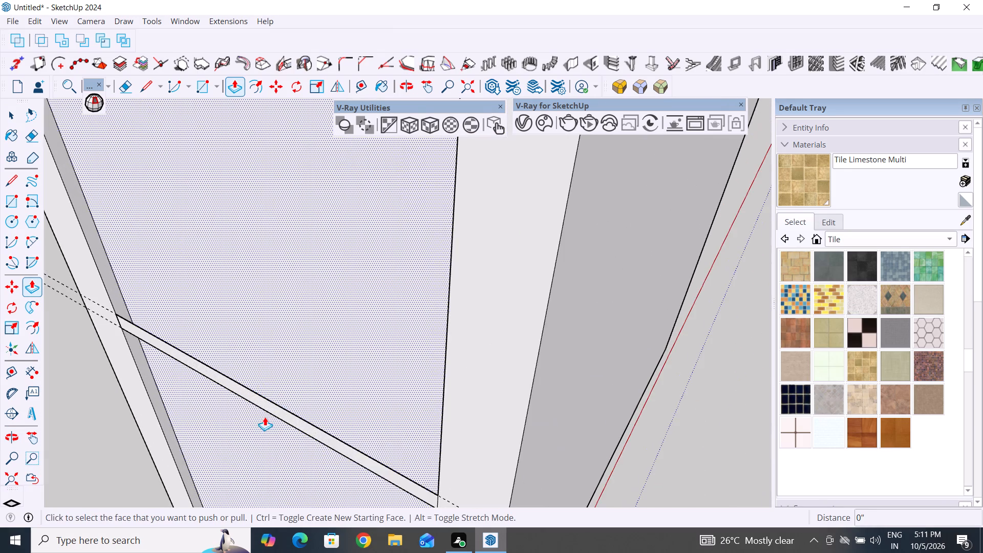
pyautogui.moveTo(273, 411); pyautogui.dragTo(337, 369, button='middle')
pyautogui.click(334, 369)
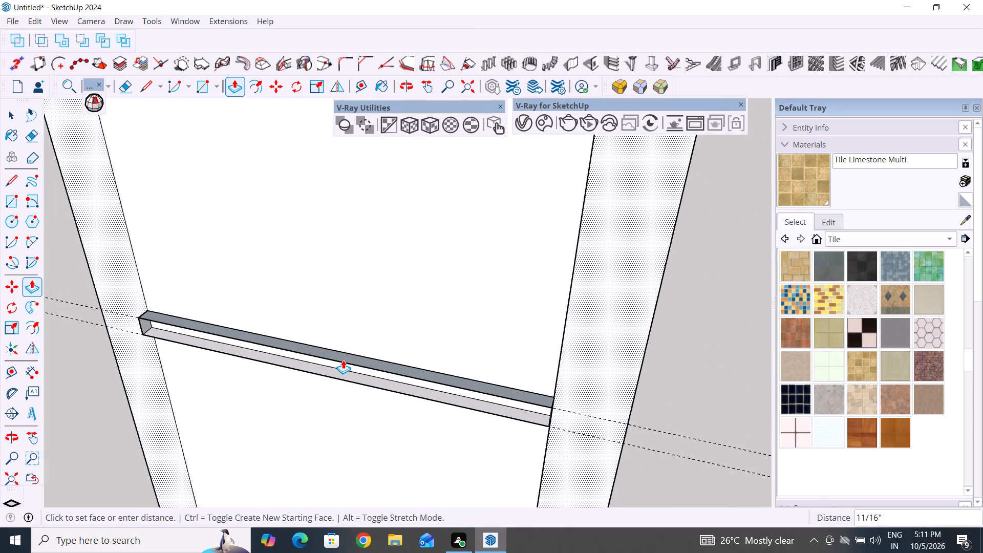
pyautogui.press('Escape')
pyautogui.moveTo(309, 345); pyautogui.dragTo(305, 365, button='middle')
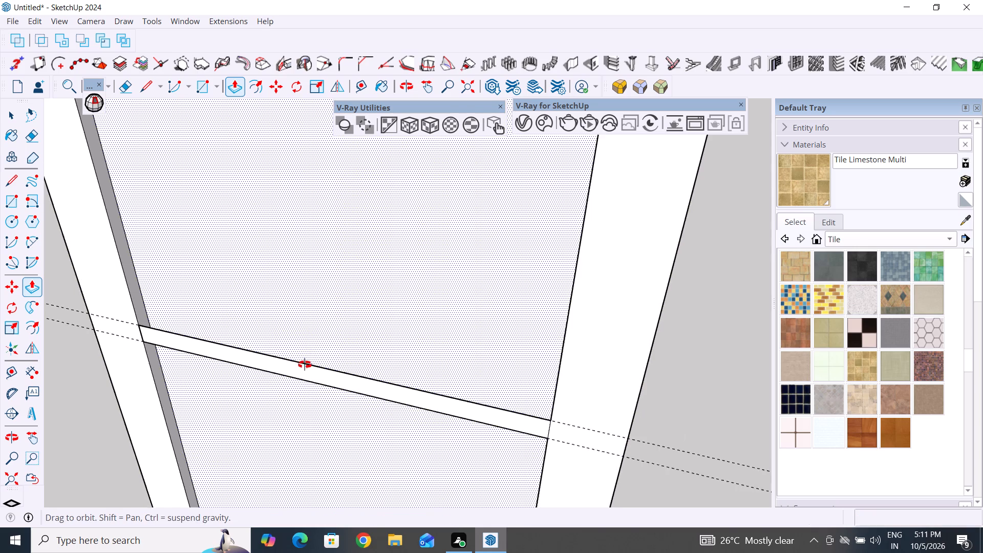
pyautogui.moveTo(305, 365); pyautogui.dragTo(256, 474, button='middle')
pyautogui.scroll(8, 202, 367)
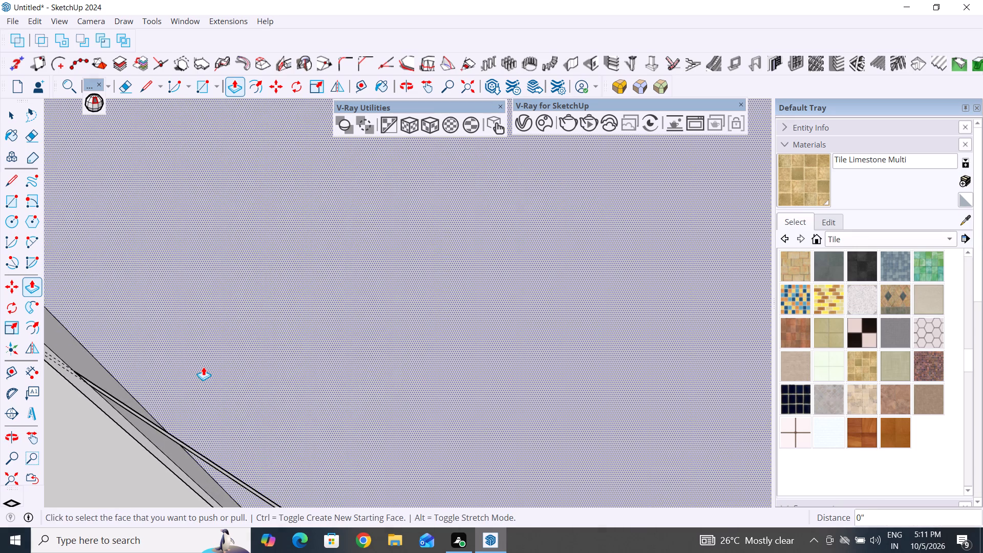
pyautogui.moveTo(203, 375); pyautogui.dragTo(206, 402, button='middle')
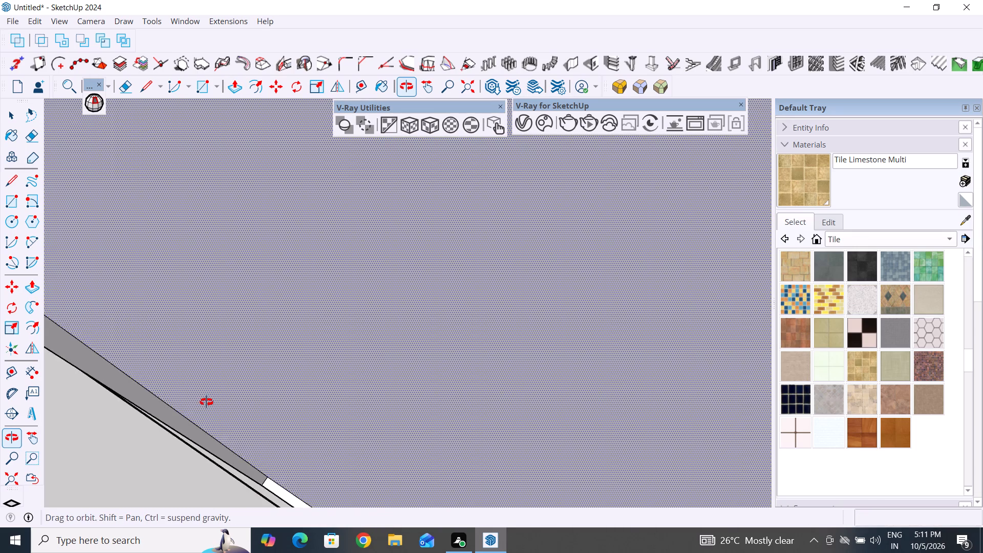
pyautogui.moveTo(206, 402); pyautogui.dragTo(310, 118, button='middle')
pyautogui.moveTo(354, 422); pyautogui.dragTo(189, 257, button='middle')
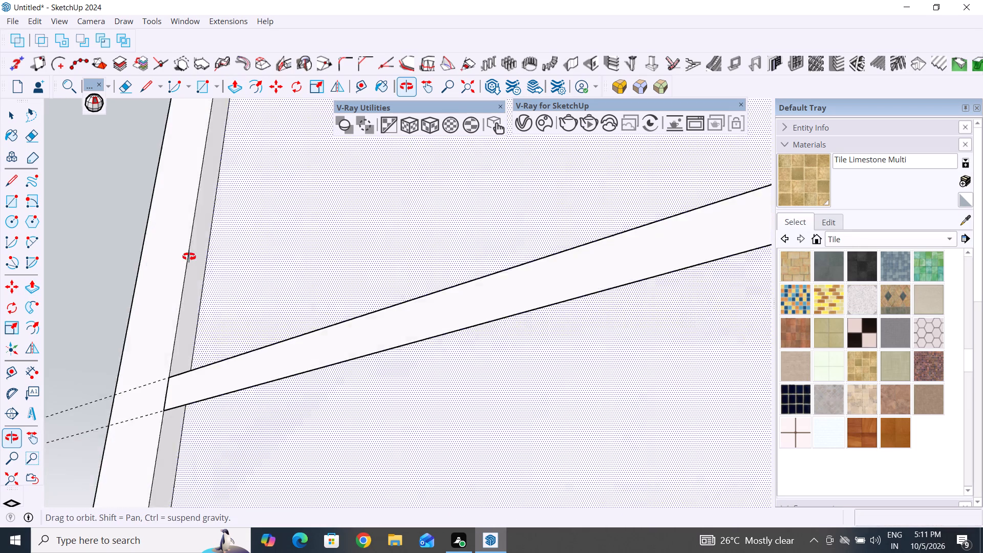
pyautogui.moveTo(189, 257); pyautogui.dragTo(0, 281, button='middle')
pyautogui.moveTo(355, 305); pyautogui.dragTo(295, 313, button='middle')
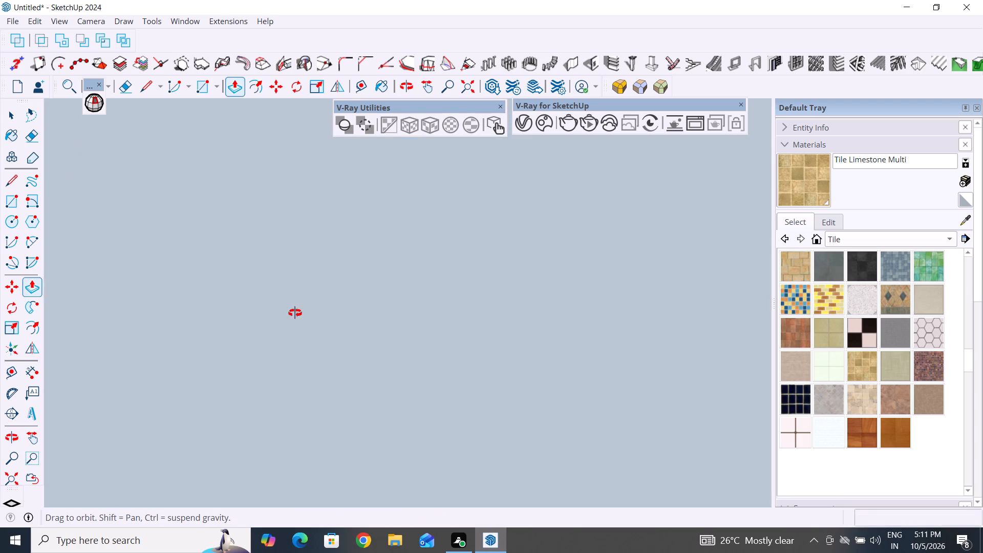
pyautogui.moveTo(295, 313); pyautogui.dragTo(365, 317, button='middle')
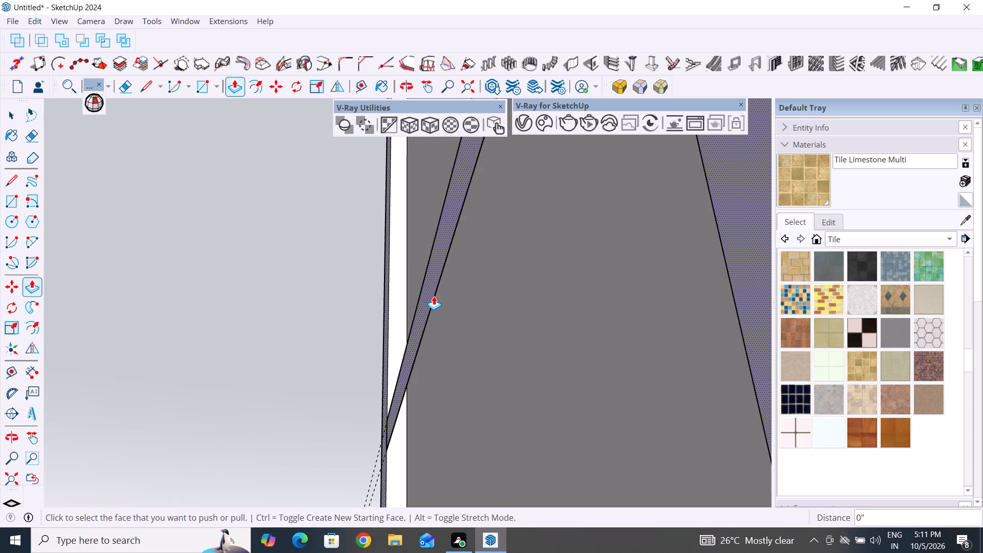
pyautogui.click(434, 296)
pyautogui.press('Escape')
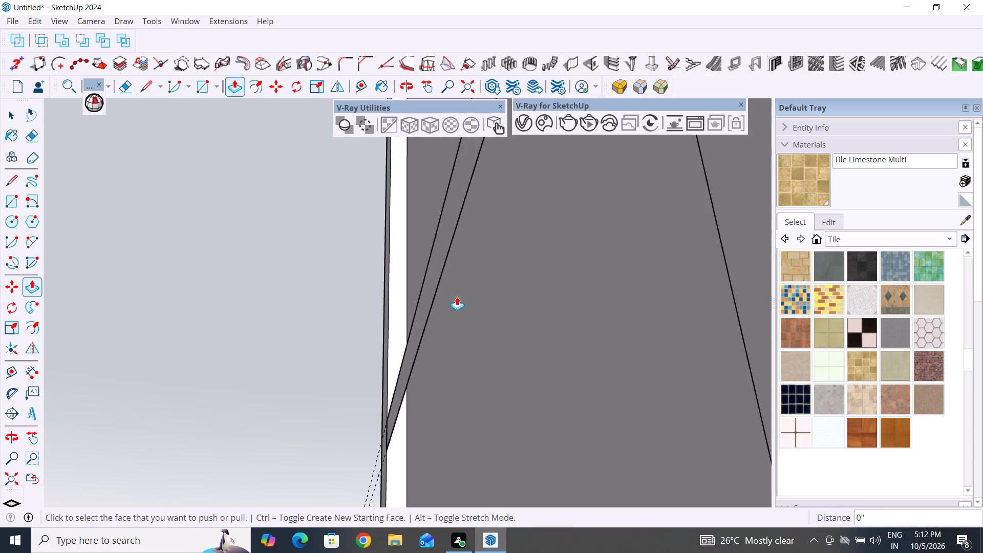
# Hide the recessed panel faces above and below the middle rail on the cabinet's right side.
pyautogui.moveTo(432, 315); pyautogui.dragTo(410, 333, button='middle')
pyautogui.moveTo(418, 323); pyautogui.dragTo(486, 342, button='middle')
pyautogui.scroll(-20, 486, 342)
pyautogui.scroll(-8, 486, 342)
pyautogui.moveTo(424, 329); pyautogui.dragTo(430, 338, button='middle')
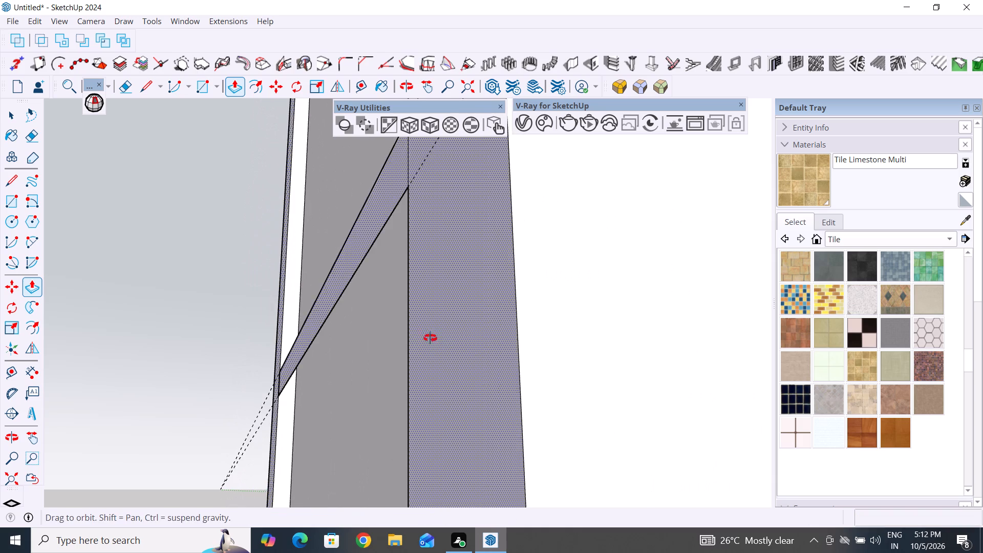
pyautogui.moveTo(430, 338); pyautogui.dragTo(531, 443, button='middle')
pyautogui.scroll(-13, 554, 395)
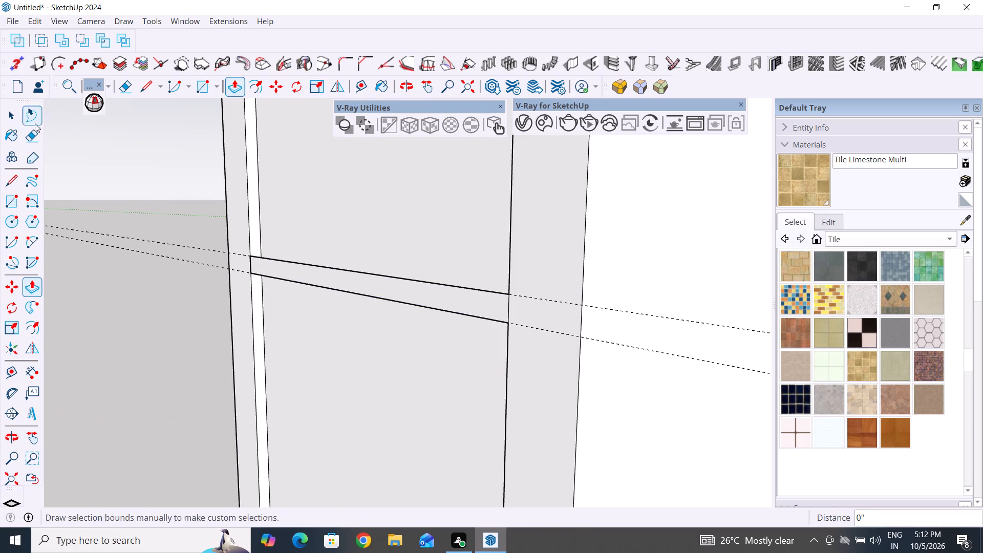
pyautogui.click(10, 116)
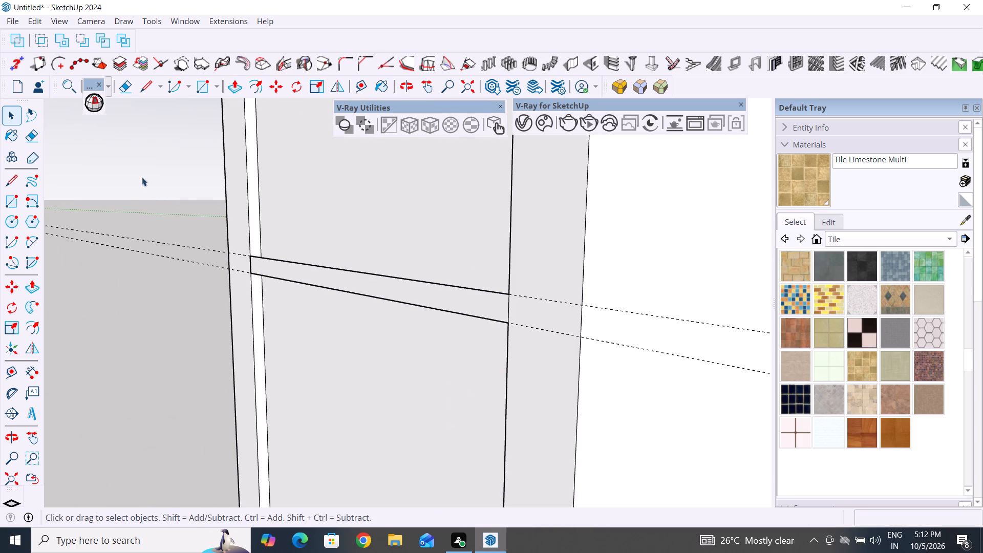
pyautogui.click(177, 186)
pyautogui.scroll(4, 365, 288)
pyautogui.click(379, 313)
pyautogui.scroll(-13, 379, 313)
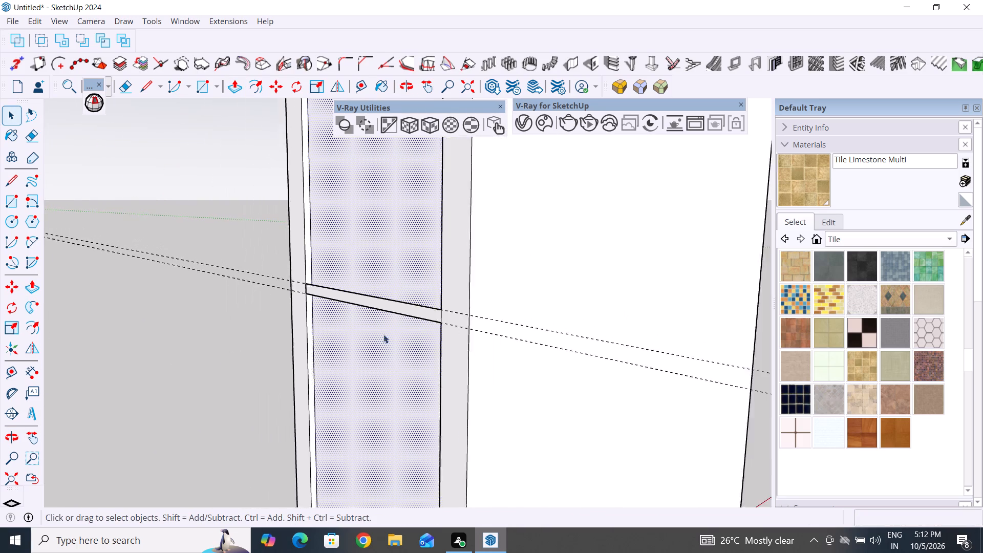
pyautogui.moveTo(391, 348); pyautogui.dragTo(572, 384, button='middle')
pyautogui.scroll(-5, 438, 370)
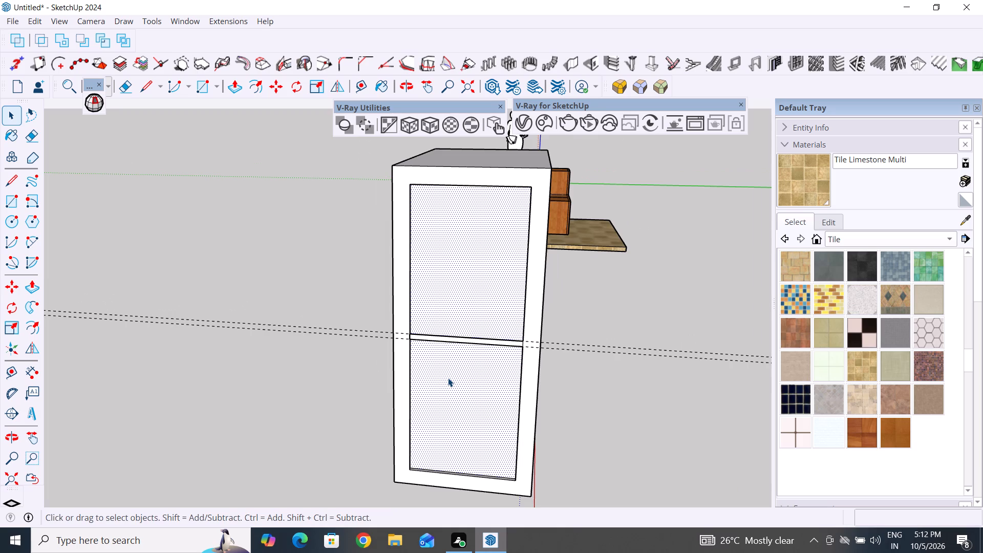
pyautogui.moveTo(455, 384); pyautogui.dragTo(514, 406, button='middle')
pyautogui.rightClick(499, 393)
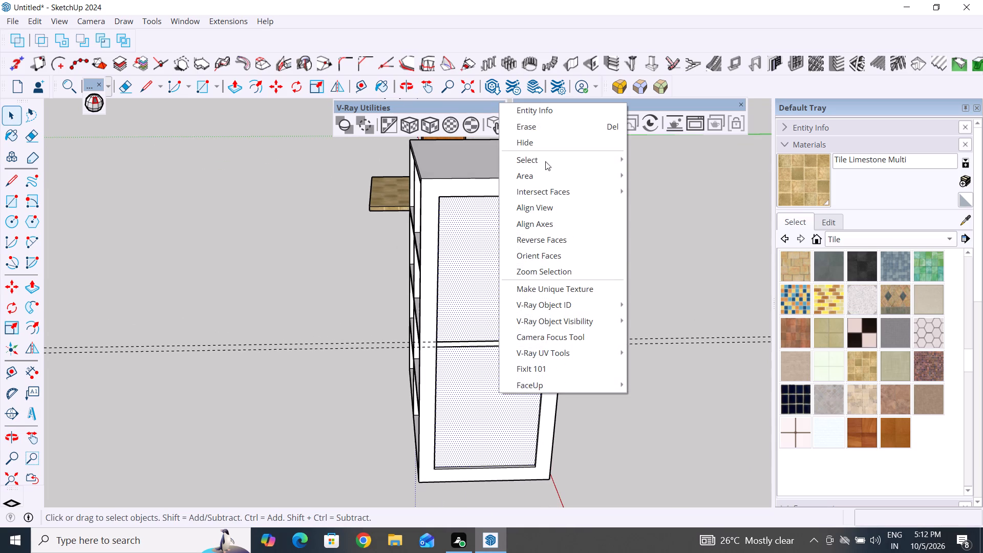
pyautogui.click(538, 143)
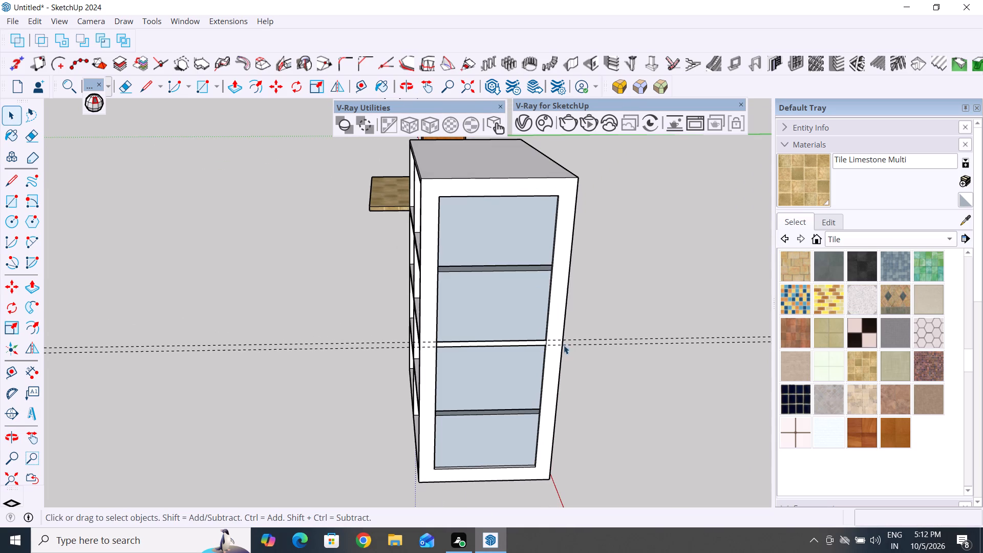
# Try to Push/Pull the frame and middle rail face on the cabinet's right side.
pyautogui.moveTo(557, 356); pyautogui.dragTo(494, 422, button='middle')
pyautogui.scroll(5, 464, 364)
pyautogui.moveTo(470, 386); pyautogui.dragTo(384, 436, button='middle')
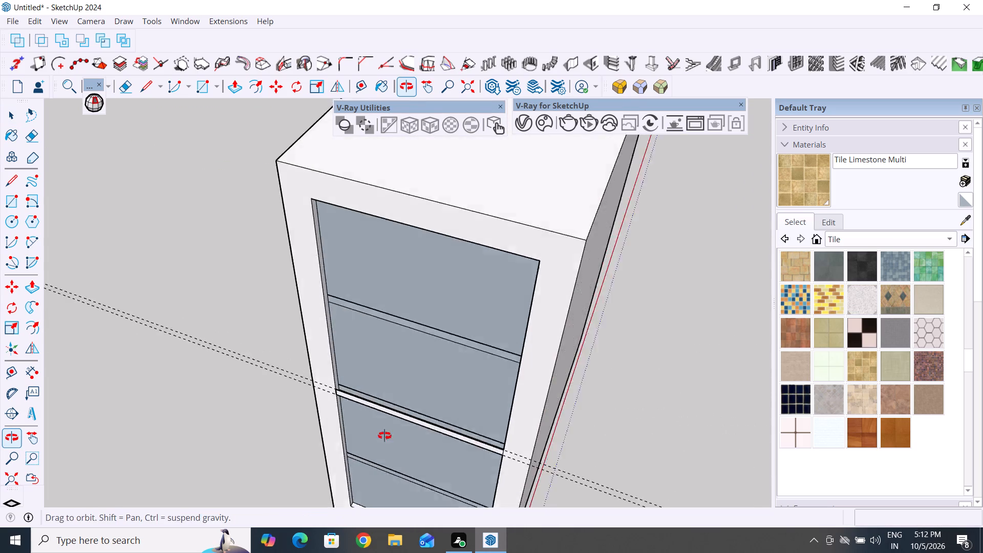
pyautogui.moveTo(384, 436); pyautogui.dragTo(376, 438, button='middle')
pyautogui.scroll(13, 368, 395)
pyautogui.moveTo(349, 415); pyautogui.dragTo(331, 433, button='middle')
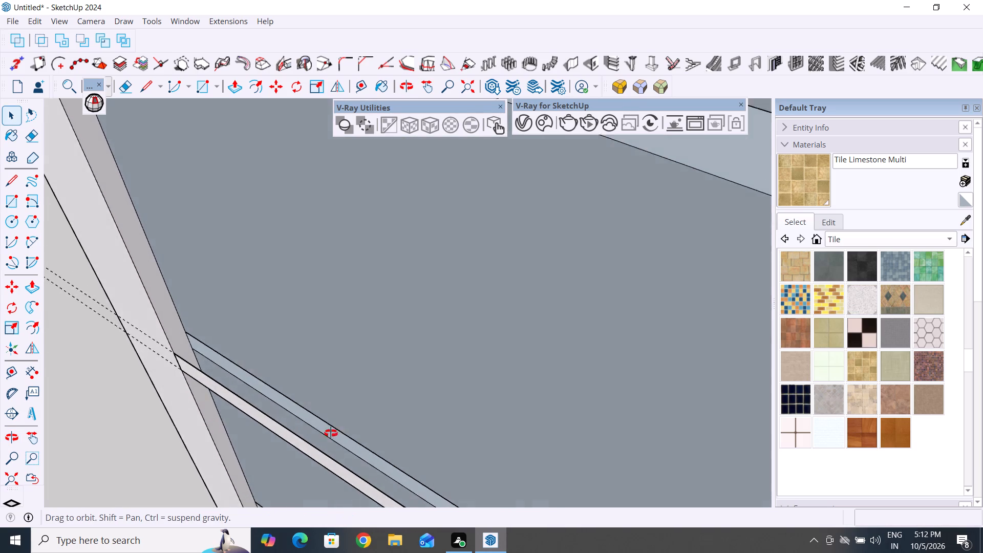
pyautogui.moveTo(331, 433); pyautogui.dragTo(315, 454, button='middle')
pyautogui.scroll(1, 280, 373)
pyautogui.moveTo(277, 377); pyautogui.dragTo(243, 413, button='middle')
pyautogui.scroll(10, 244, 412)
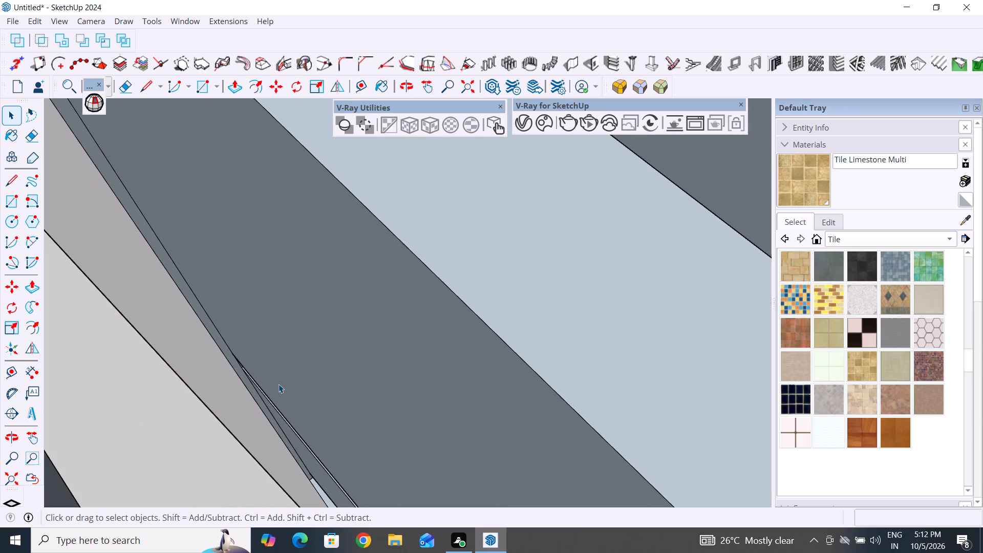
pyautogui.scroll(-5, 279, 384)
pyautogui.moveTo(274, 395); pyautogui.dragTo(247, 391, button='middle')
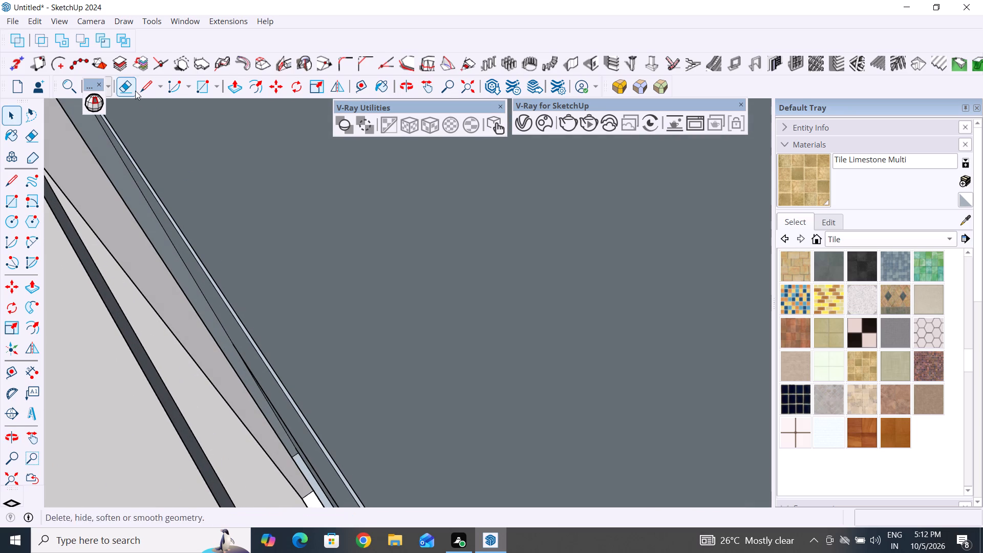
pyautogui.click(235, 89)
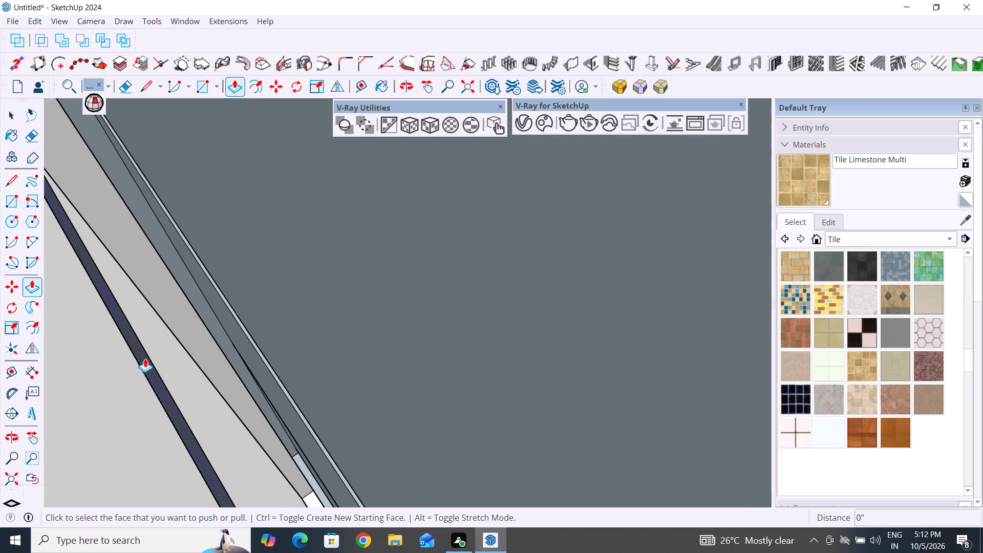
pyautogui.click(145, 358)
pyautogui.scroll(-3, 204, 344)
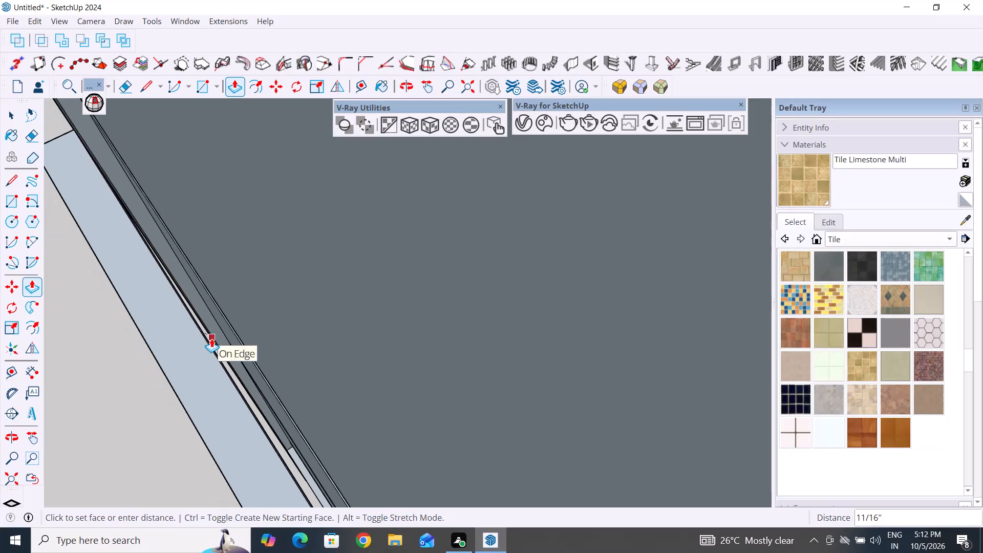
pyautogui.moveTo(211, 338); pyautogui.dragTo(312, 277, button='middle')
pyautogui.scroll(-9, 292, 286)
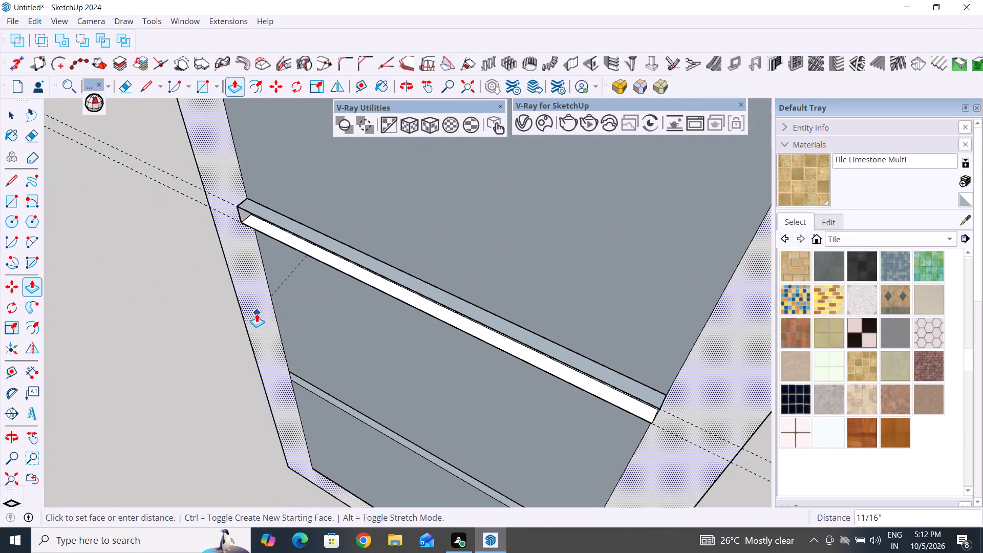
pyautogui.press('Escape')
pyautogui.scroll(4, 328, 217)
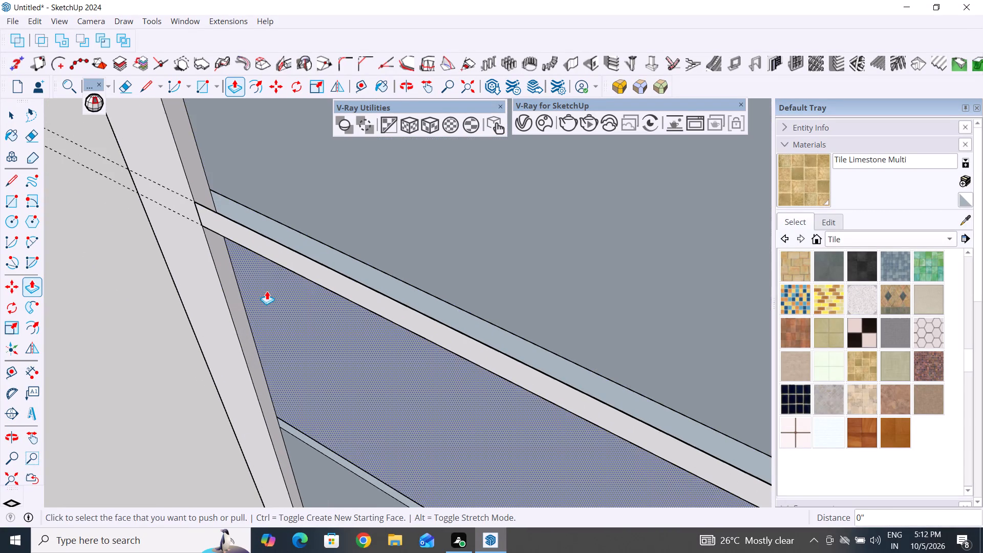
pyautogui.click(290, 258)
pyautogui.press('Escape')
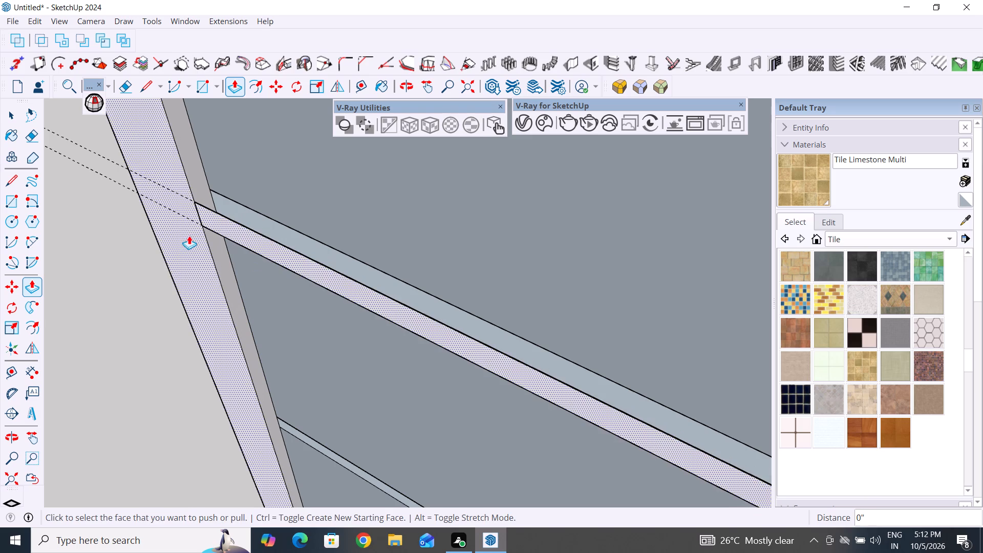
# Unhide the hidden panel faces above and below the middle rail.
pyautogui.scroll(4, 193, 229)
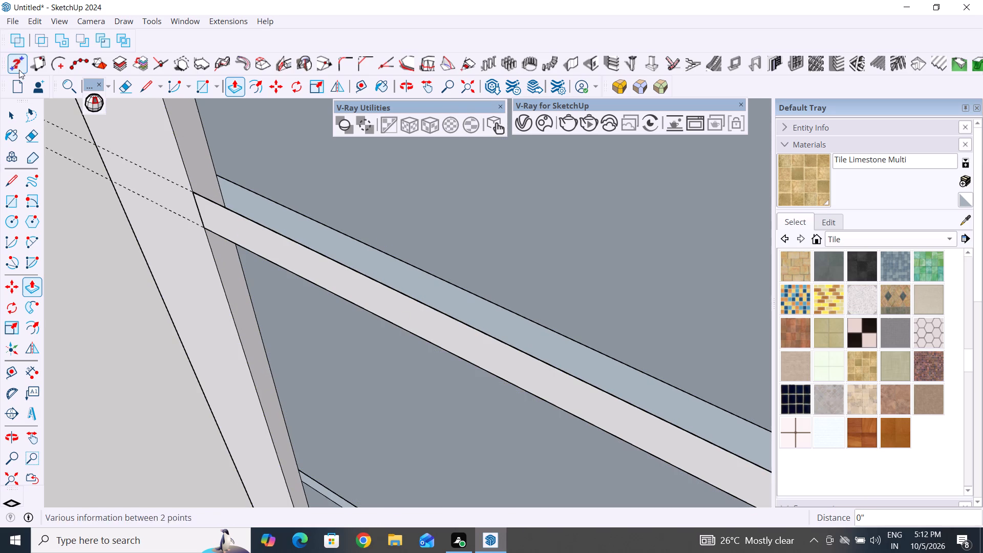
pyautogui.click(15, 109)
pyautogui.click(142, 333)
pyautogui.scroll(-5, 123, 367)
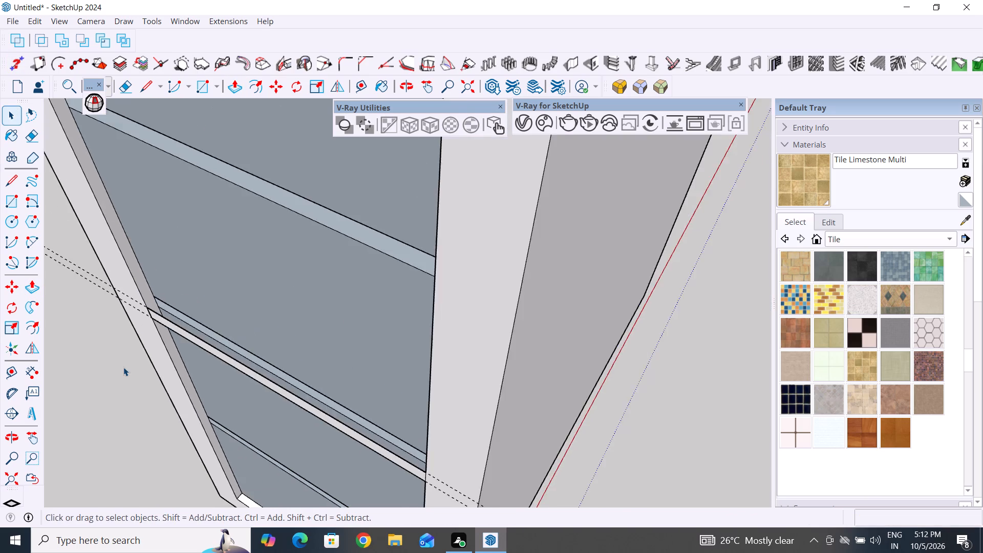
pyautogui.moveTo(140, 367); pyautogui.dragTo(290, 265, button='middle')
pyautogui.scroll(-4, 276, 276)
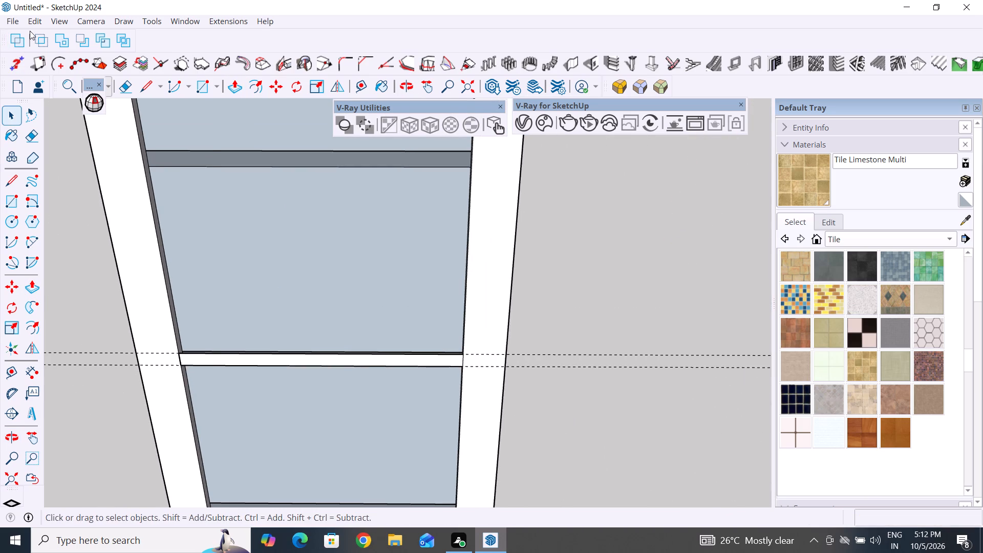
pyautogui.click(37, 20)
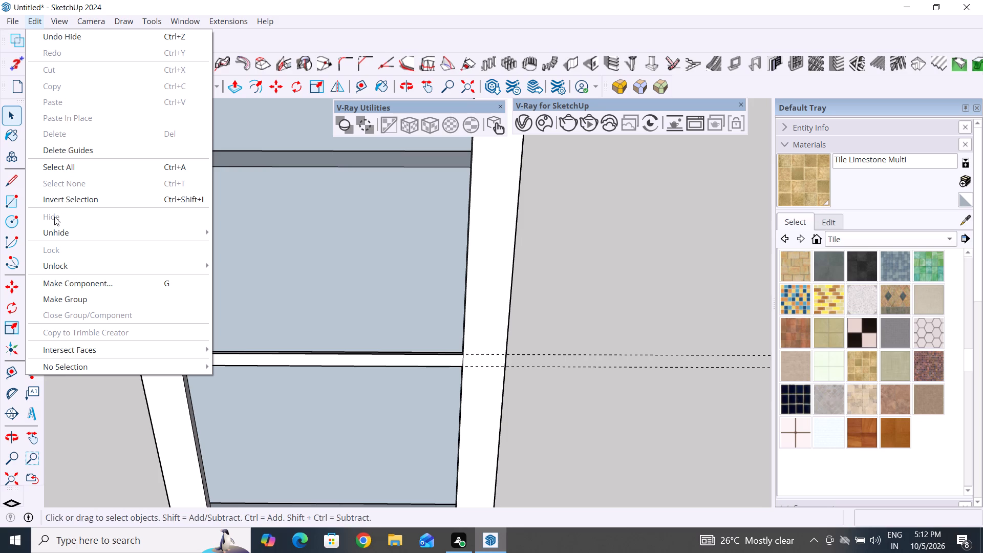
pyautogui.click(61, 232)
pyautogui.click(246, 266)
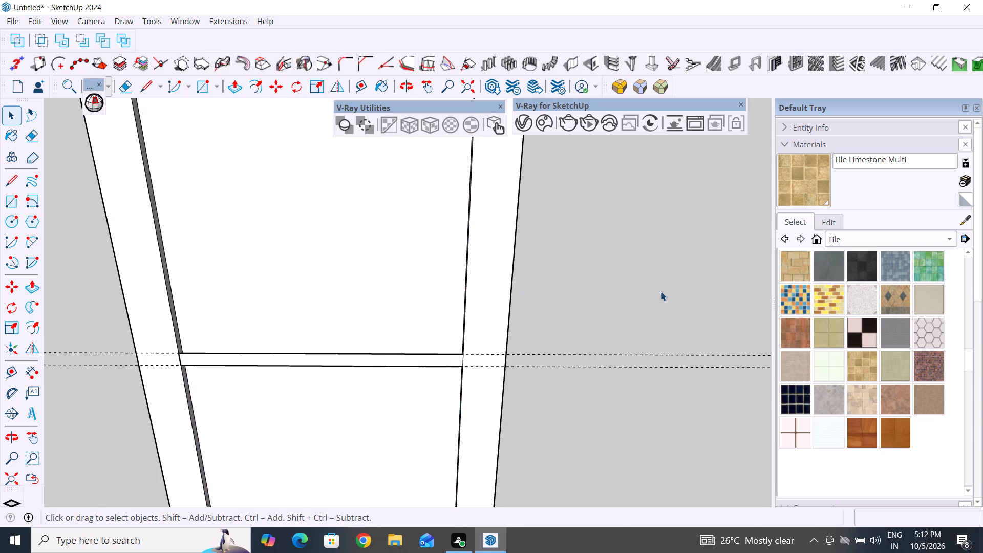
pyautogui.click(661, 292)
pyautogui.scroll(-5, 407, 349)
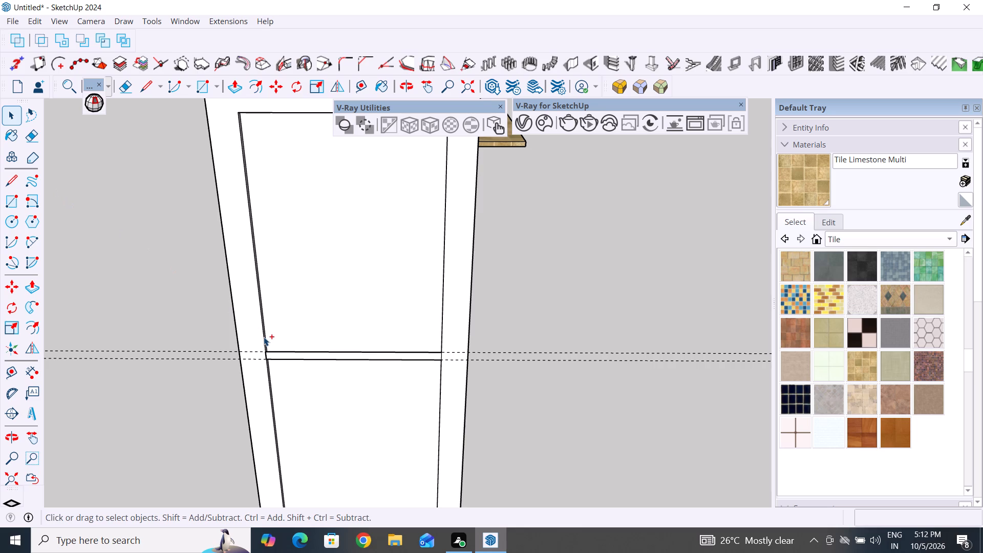
# Undo the middle rail, its guide lines and the panel recess on the cabinet's right side, back to the plain inset frame outline.
pyautogui.hotkey('ctrl', 'z')
pyautogui.hotkey('ctrl', 'z')
pyautogui.hotkey('ctrl', 'z')
pyautogui.hotkey('ctrl', 'z')
pyautogui.hotkey('ctrl', 'z')
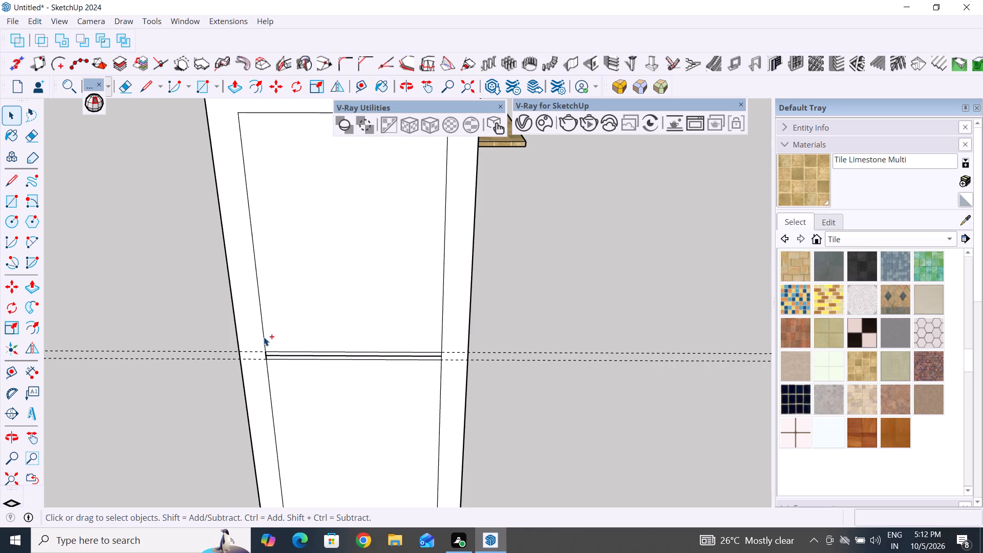
pyautogui.hotkey('ctrl', 'z')
pyautogui.hotkey('ctrl', 'z')
pyautogui.hotkey('ctrl', 'z')
pyautogui.hotkey('ctrl', 'z')
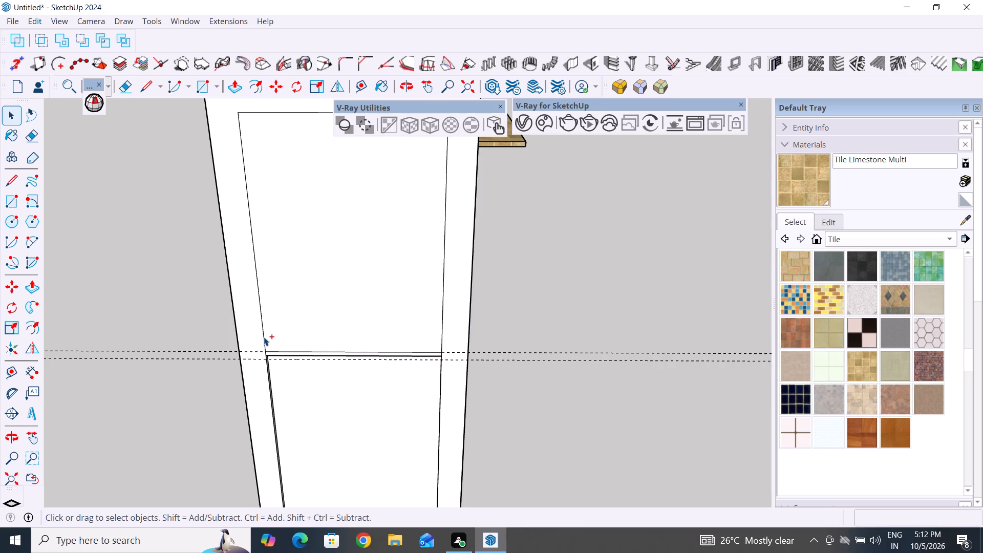
pyautogui.hotkey('ctrl', 'z')
pyautogui.hotkey('ctrl', 'z')
pyautogui.hotkey('ctrl', 'z')
pyautogui.hotkey('ctrl', 'z')
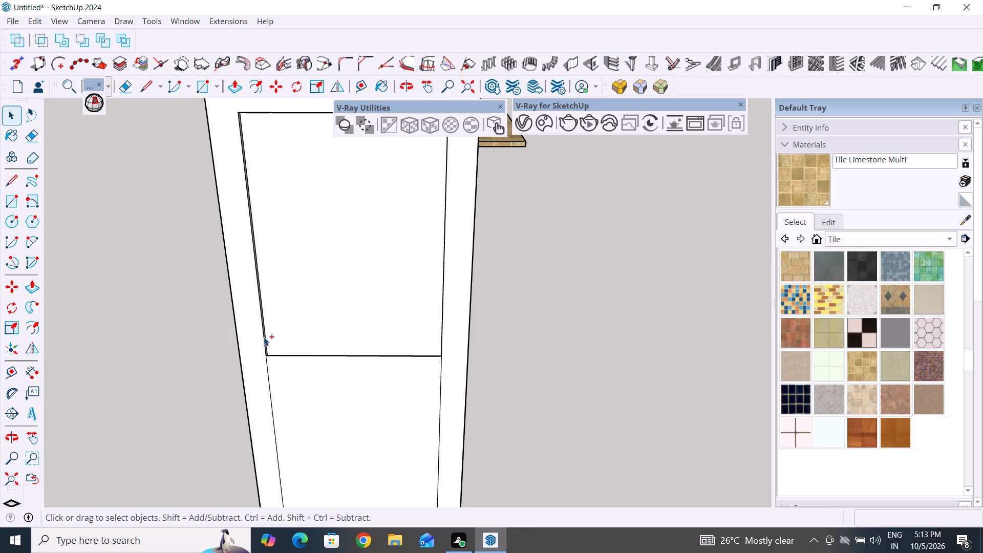
pyautogui.hotkey('ctrl', 'z')
pyautogui.hotkey('ctrl', 'z')
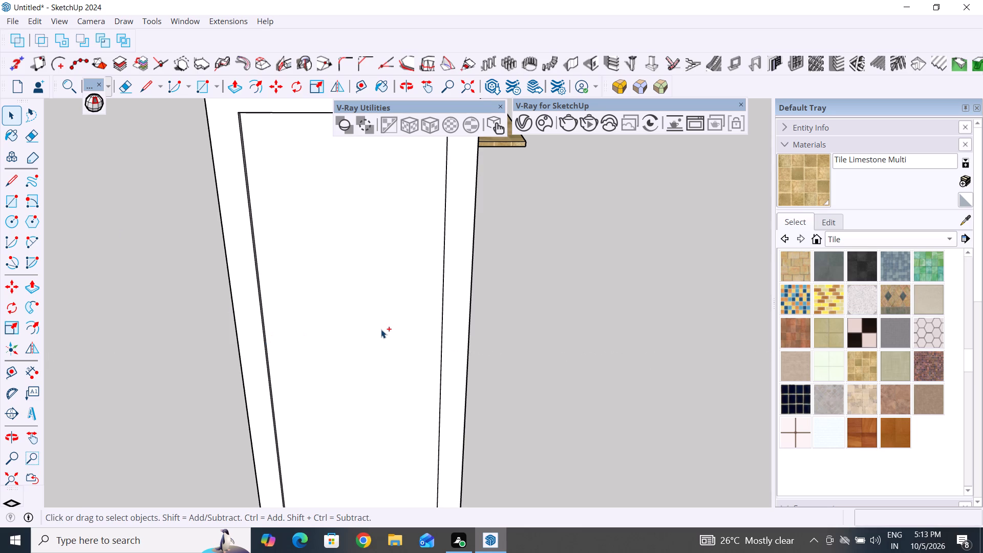
pyautogui.hotkey('ctrl', 'z')
pyautogui.keyDown('ctrl'); pyautogui.scroll(-13, 381, 329); pyautogui.keyUp('ctrl')
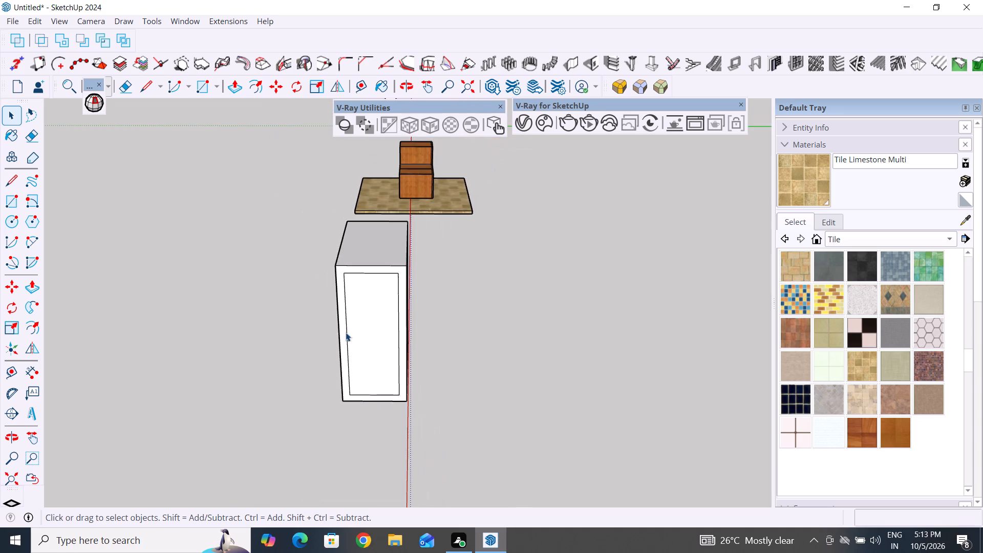
pyautogui.moveTo(348, 337); pyautogui.dragTo(673, 396, button='middle')
pyautogui.scroll(4, 351, 315)
pyautogui.moveTo(473, 359); pyautogui.dragTo(618, 335, button='middle')
pyautogui.scroll(4, 357, 308)
pyautogui.moveTo(371, 326); pyautogui.dragTo(515, 337, button='middle')
pyautogui.click(420, 329)
pyautogui.hotkey('ctrl', 'z')
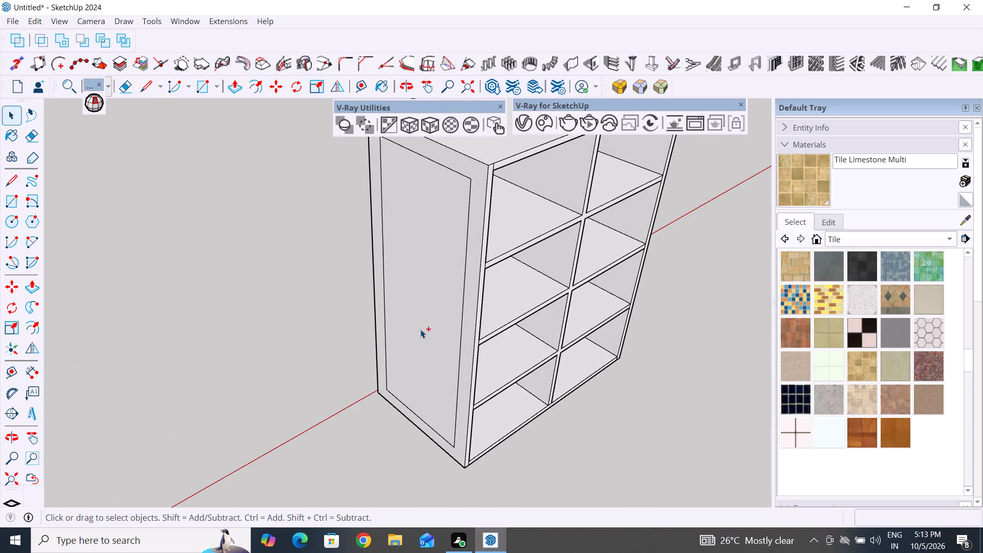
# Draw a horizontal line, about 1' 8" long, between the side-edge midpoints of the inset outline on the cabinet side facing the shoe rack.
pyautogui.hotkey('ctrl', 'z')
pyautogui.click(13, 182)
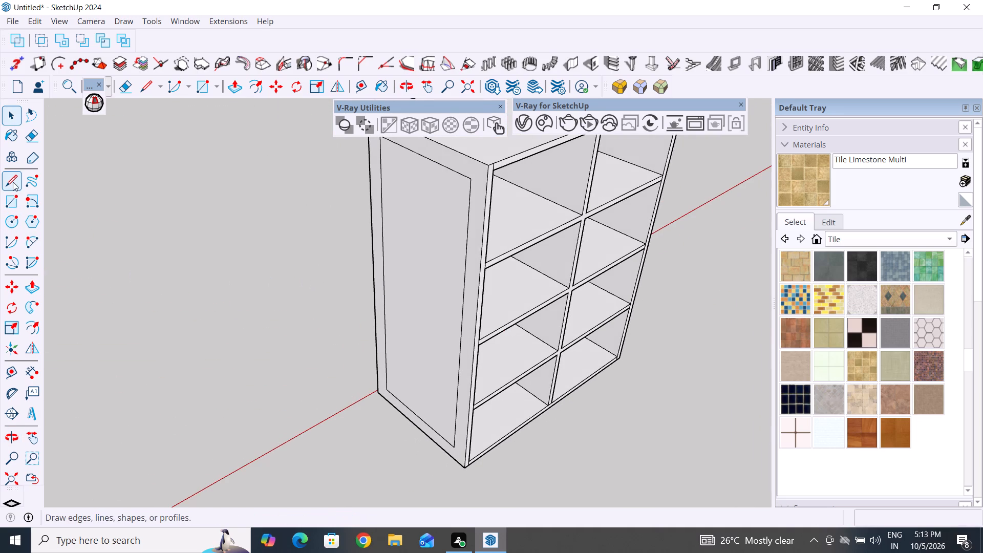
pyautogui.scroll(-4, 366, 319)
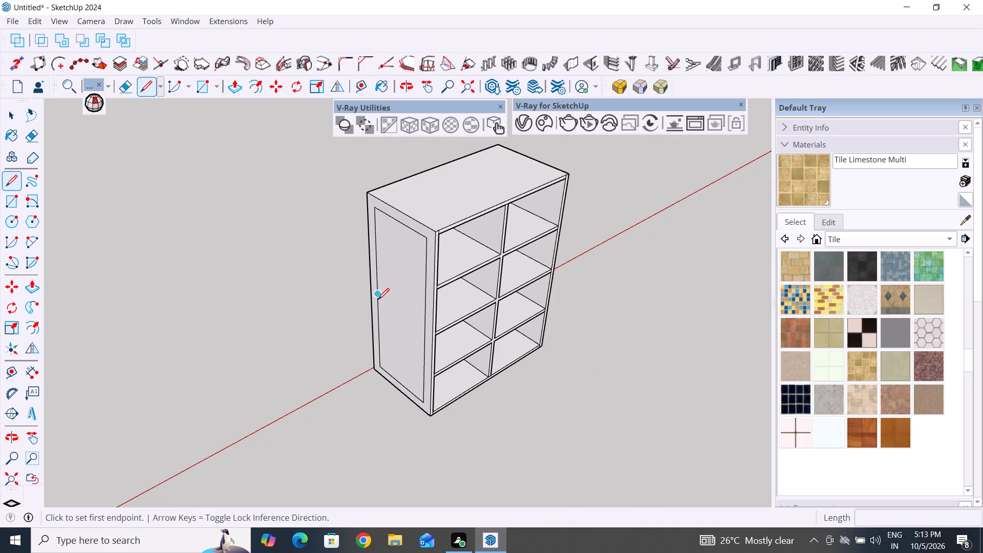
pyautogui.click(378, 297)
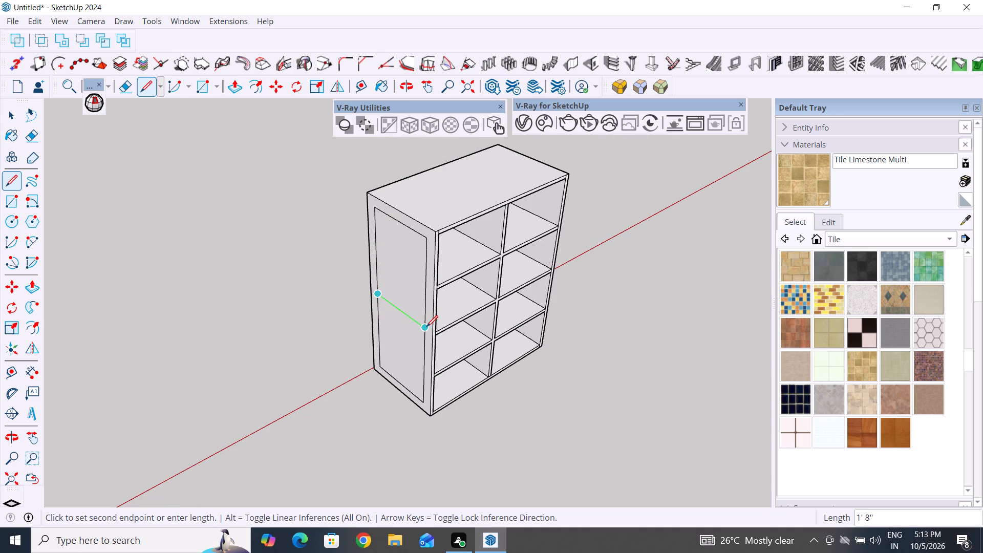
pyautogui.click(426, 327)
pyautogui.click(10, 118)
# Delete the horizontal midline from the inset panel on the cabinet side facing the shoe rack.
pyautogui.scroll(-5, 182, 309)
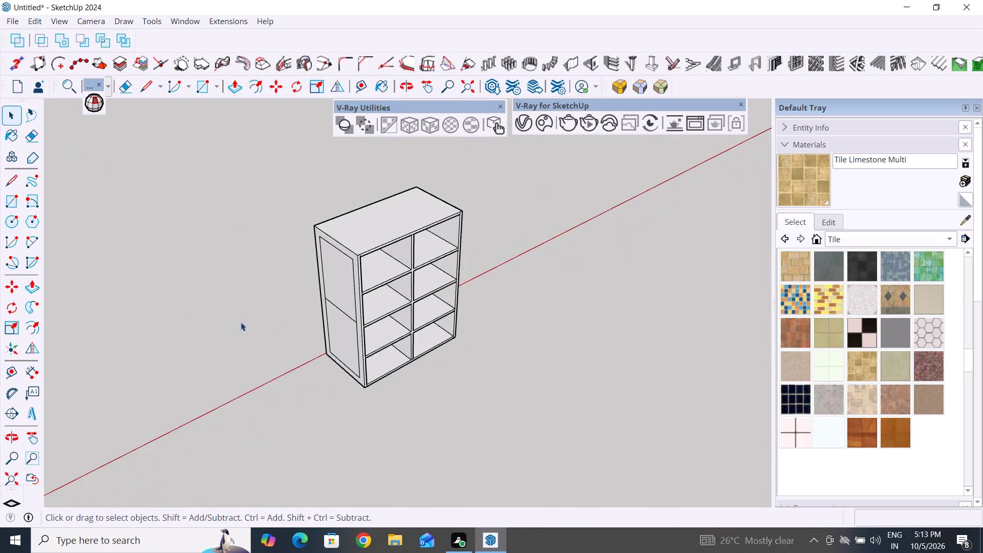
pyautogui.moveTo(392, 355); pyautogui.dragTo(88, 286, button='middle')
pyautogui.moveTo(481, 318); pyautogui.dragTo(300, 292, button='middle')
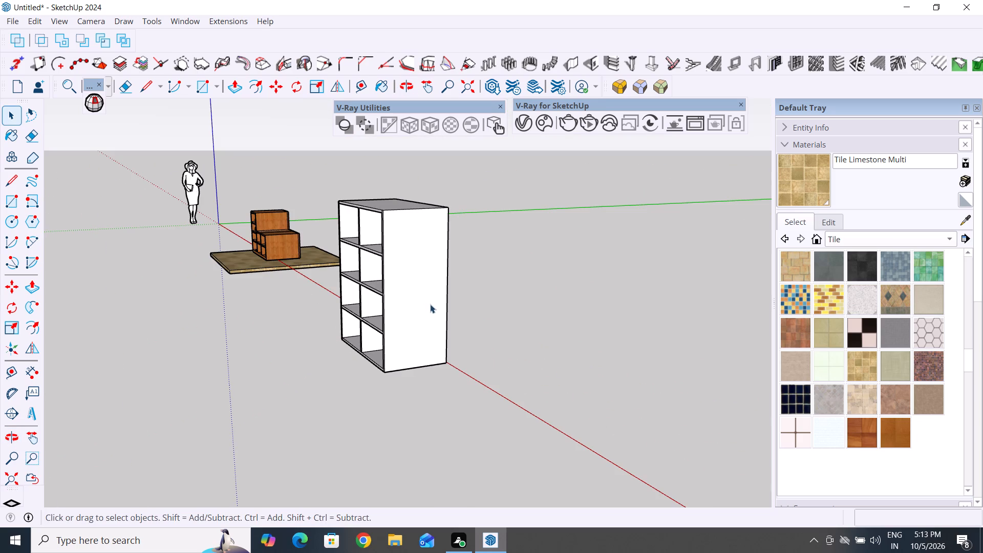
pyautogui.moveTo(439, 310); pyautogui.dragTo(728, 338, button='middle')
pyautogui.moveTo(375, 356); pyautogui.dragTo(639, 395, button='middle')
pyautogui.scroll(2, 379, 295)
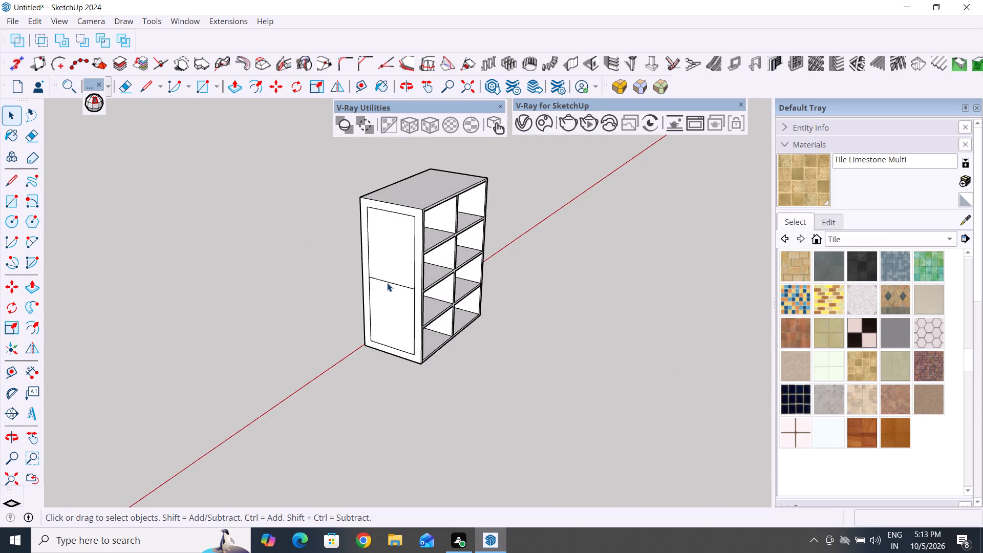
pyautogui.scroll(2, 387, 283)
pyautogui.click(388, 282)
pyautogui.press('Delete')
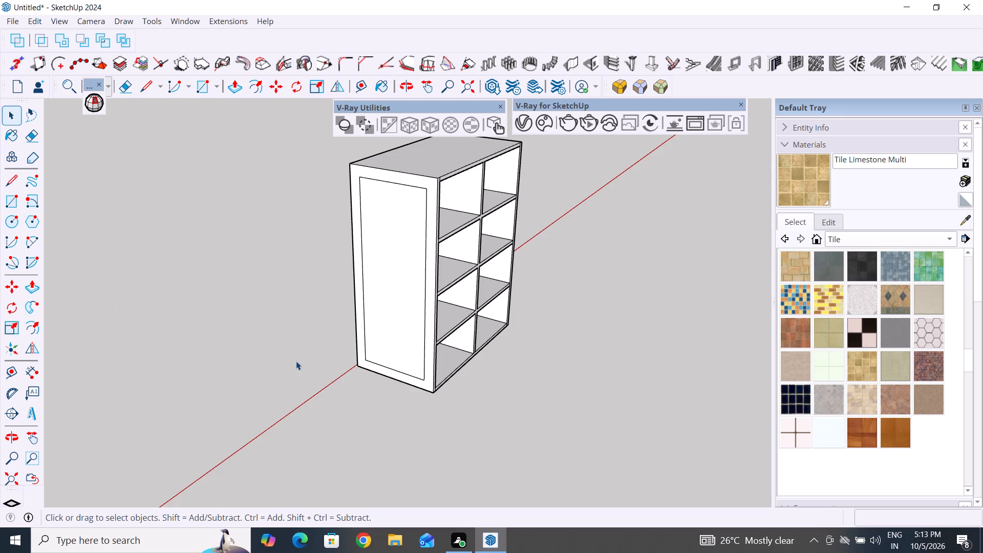
# Measure the width of the frame margin near the top corner of the cabinet side facing the shoe rack.
pyautogui.scroll(3, 472, 346)
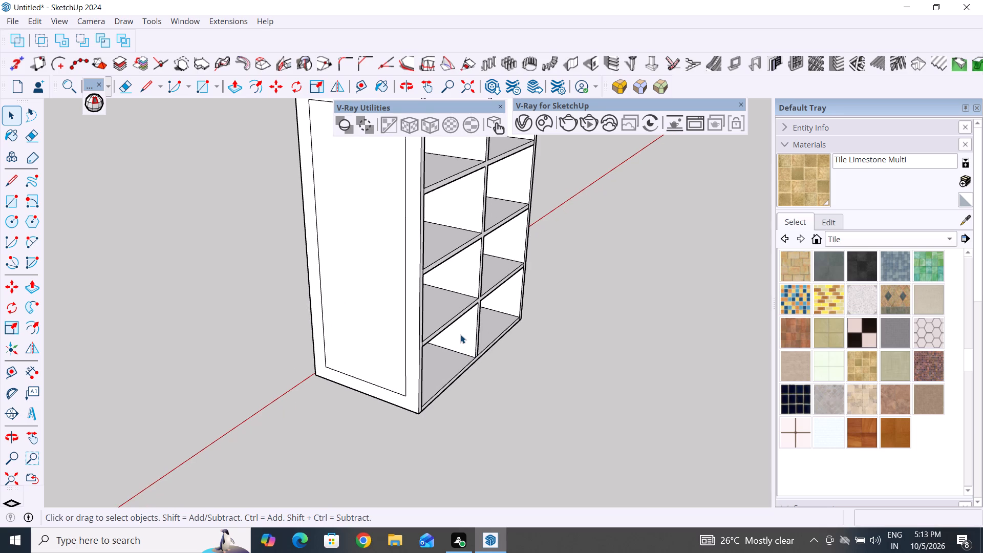
pyautogui.scroll(-5, 437, 445)
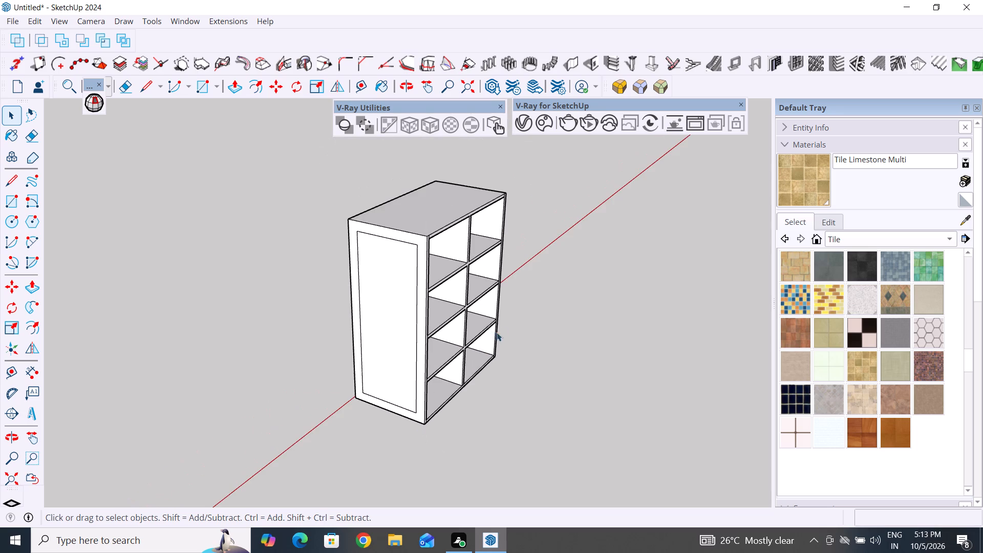
pyautogui.moveTo(497, 332); pyautogui.dragTo(485, 412, button='middle')
pyautogui.scroll(4, 435, 371)
pyautogui.moveTo(374, 377); pyautogui.dragTo(428, 366, button='middle')
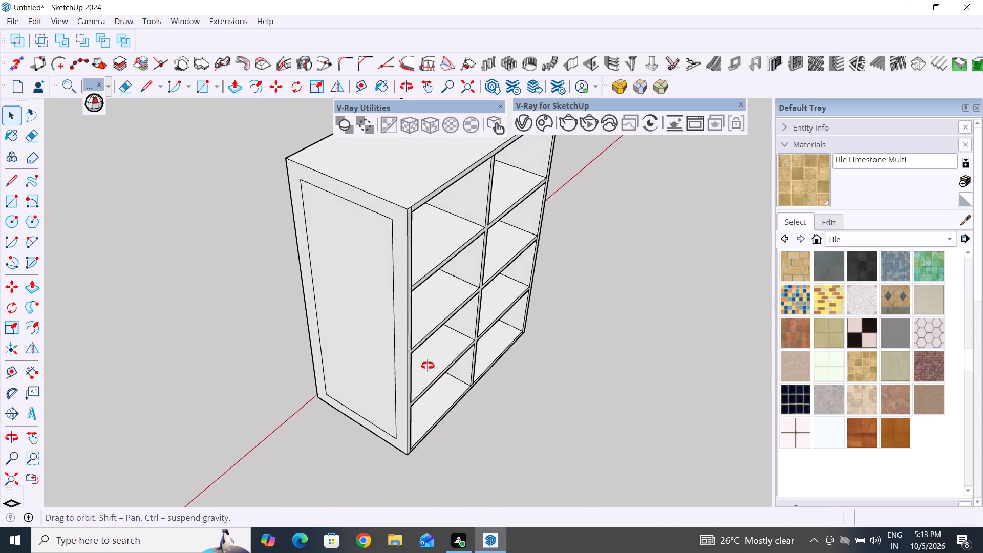
pyautogui.moveTo(428, 366); pyautogui.dragTo(521, 348, button='middle')
pyautogui.scroll(3, 392, 148)
pyautogui.moveTo(368, 241); pyautogui.dragTo(511, 264, button='middle')
pyautogui.scroll(3, 483, 232)
pyautogui.moveTo(475, 267); pyautogui.dragTo(484, 218, button='middle')
pyautogui.scroll(-10, 399, 345)
pyautogui.moveTo(468, 332); pyautogui.dragTo(453, 303, button='middle')
pyautogui.scroll(4, 402, 254)
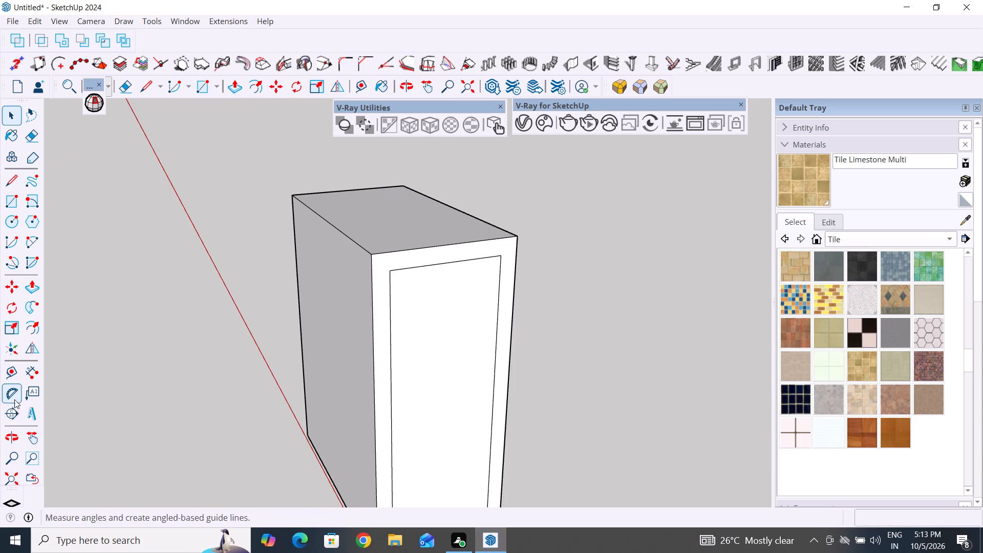
pyautogui.click(31, 373)
pyautogui.scroll(4, 378, 294)
pyautogui.click(397, 264)
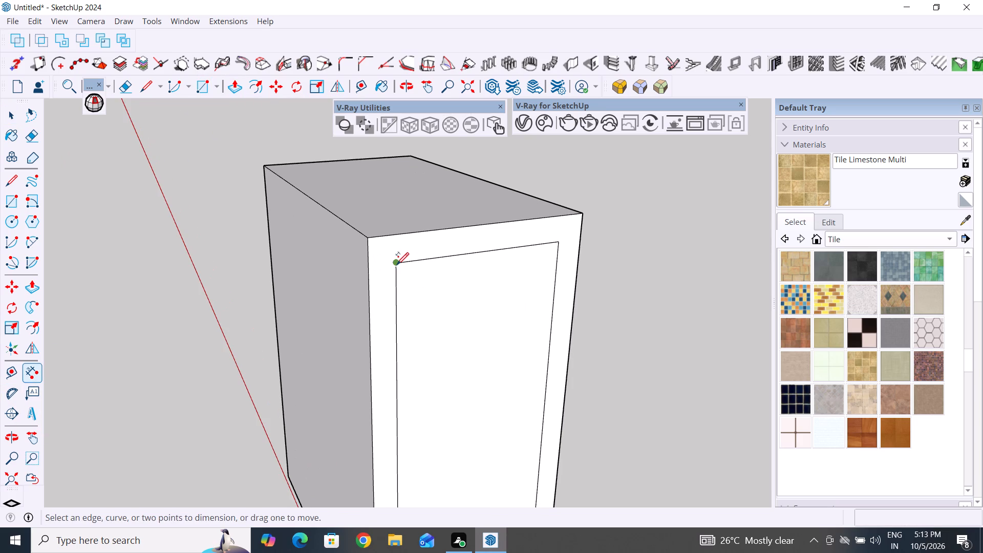
pyautogui.press('Escape')
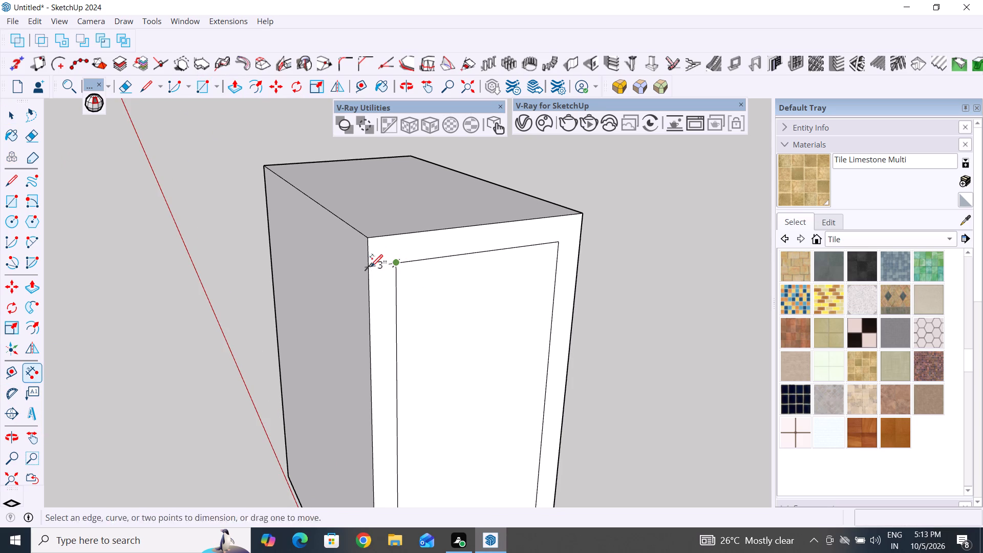
# Offset the outline of the plain cabinet side facing away from the shoe rack 3" inward.
pyautogui.scroll(-11, 371, 266)
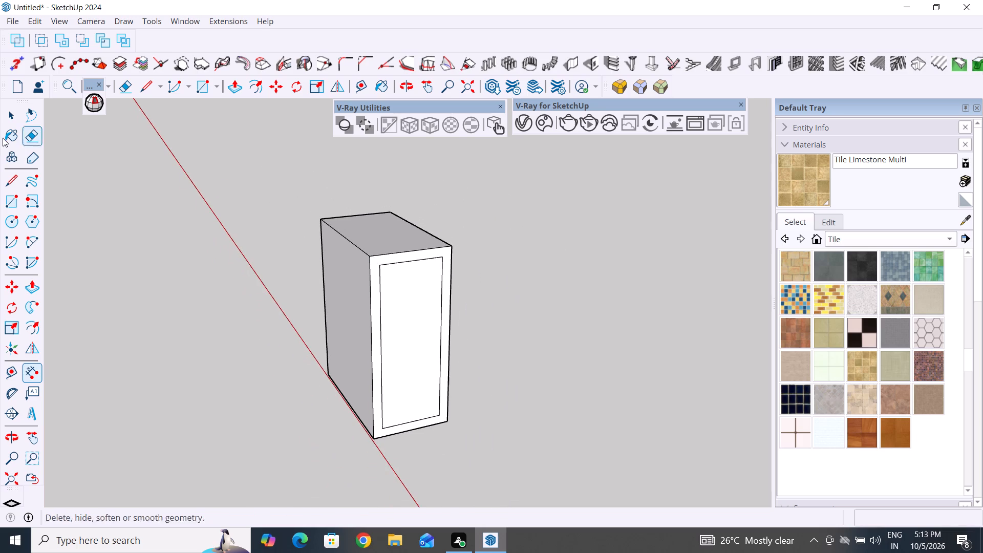
pyautogui.click(14, 124)
pyautogui.scroll(-5, 353, 284)
pyautogui.moveTo(486, 341); pyautogui.dragTo(0, 368, button='middle')
pyautogui.moveTo(412, 346); pyautogui.dragTo(407, 346, button='middle')
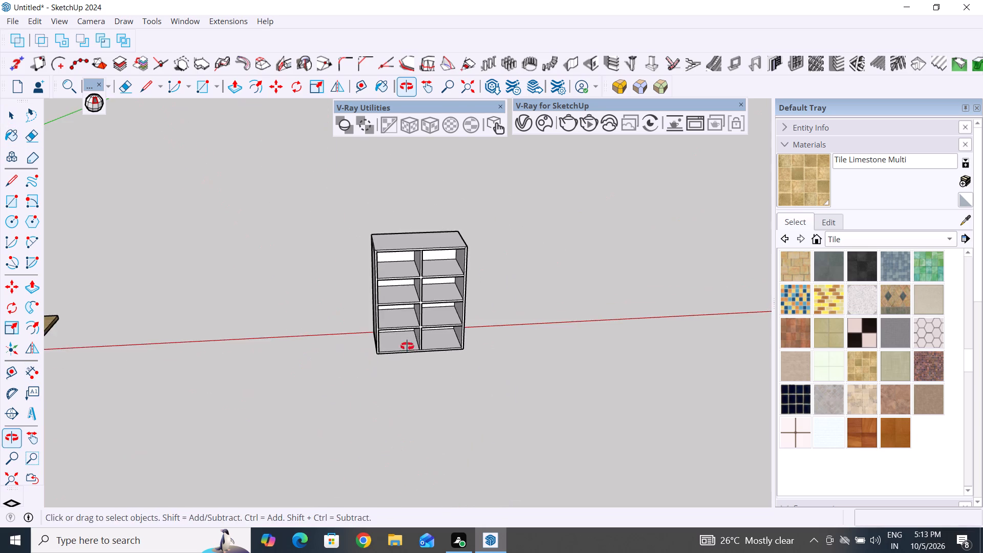
pyautogui.moveTo(407, 346); pyautogui.dragTo(93, 310, button='middle')
pyautogui.scroll(5, 415, 292)
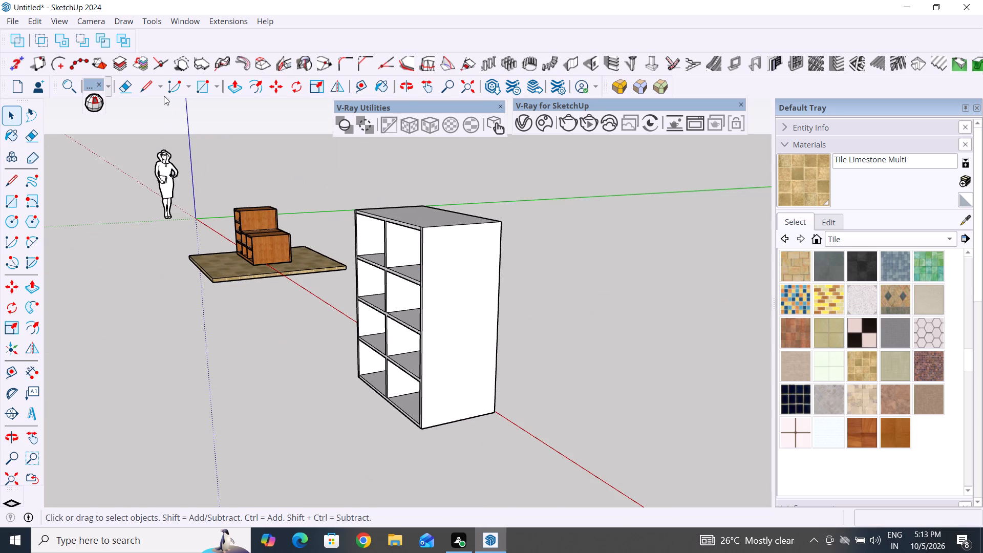
pyautogui.click(258, 87)
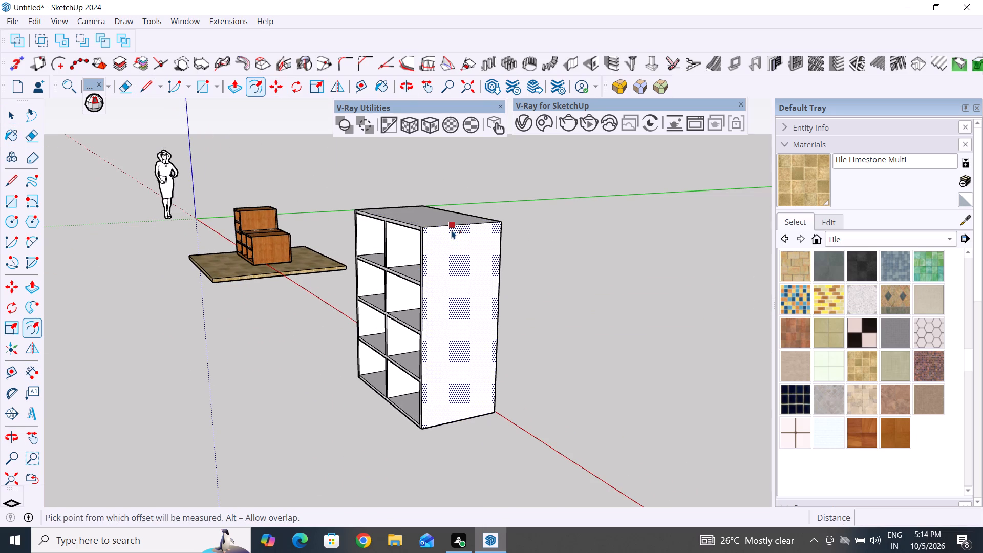
pyautogui.click(452, 230)
pyautogui.write('3"')
pyautogui.press('Return')
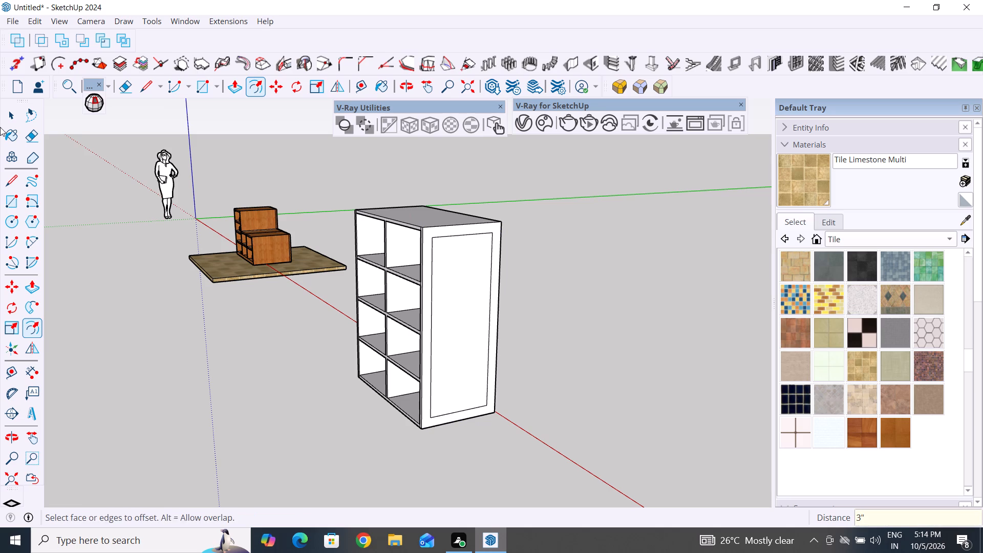
pyautogui.click(20, 112)
pyautogui.click(172, 346)
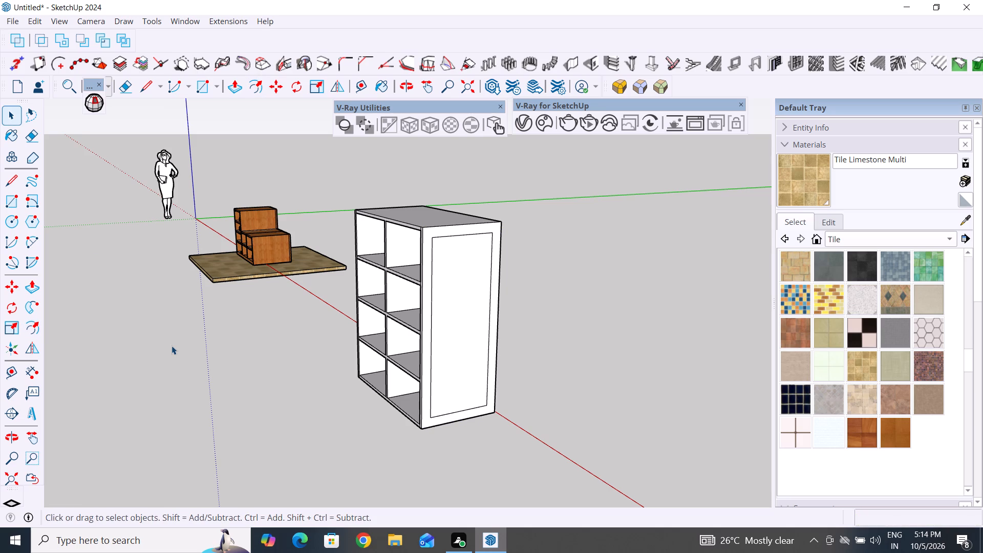
# Draw a horizontal midline, about 1' 8" long, across the inset outline on the side facing away from the shoe rack.
pyautogui.click(8, 183)
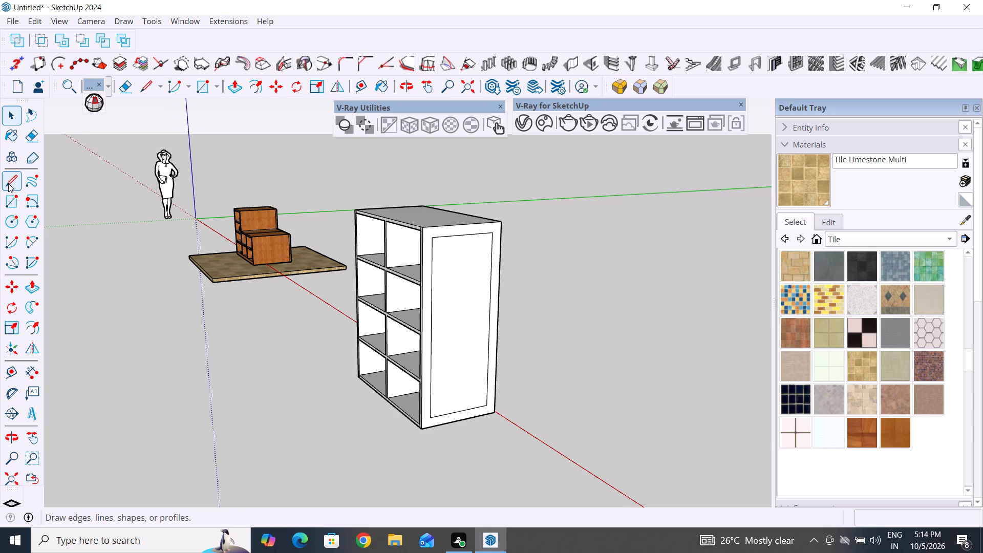
pyautogui.scroll(3, 416, 309)
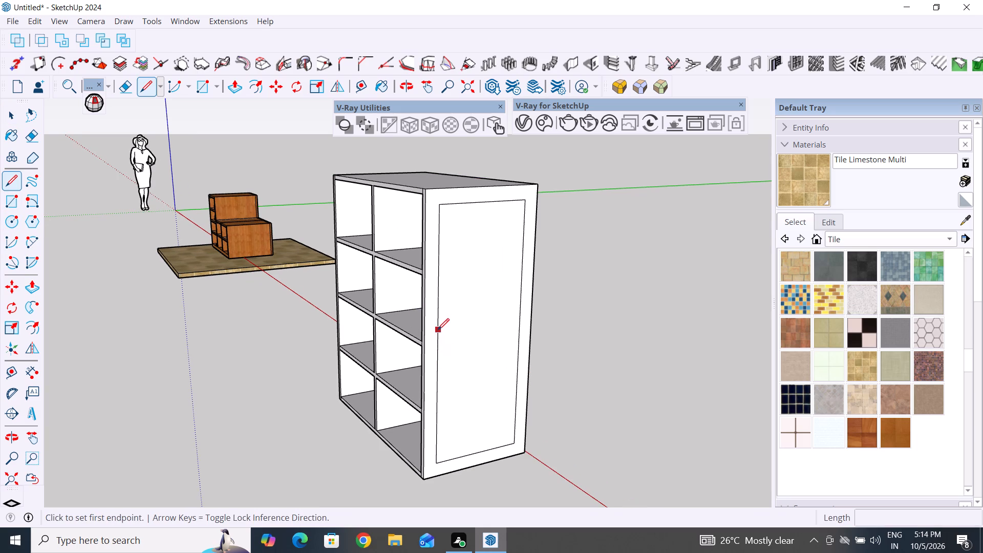
pyautogui.click(438, 339)
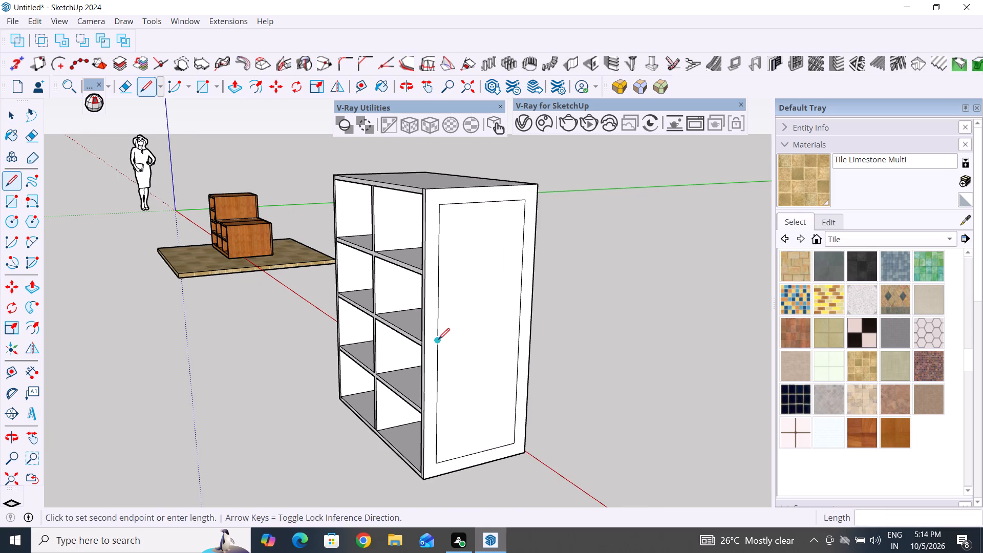
pyautogui.click(521, 328)
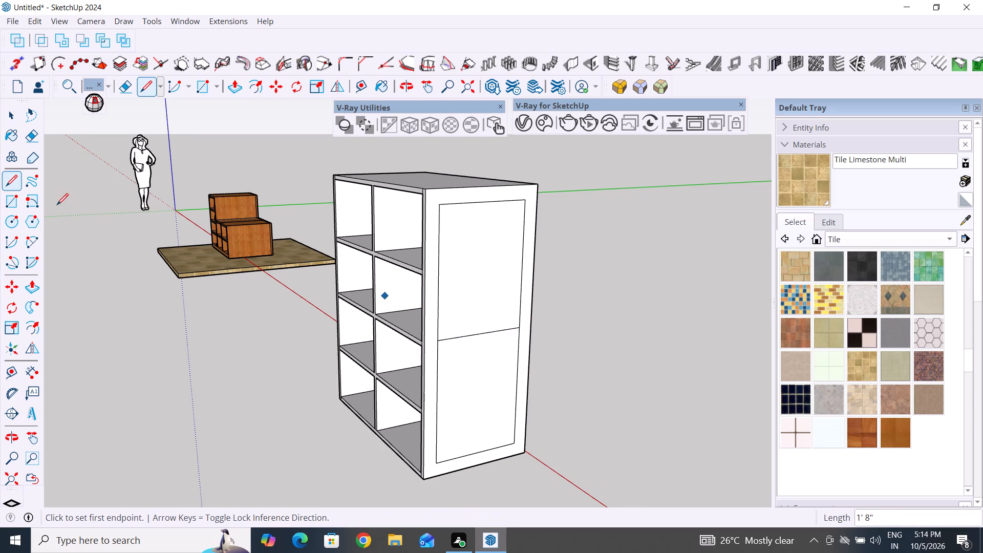
pyautogui.click(12, 118)
# Draw a horizontal midline, about 1' 8" long, across the inset outline on the cabinet side facing the shoe rack.
pyautogui.scroll(-4, 190, 292)
pyautogui.moveTo(201, 304); pyautogui.dragTo(595, 384, button='middle')
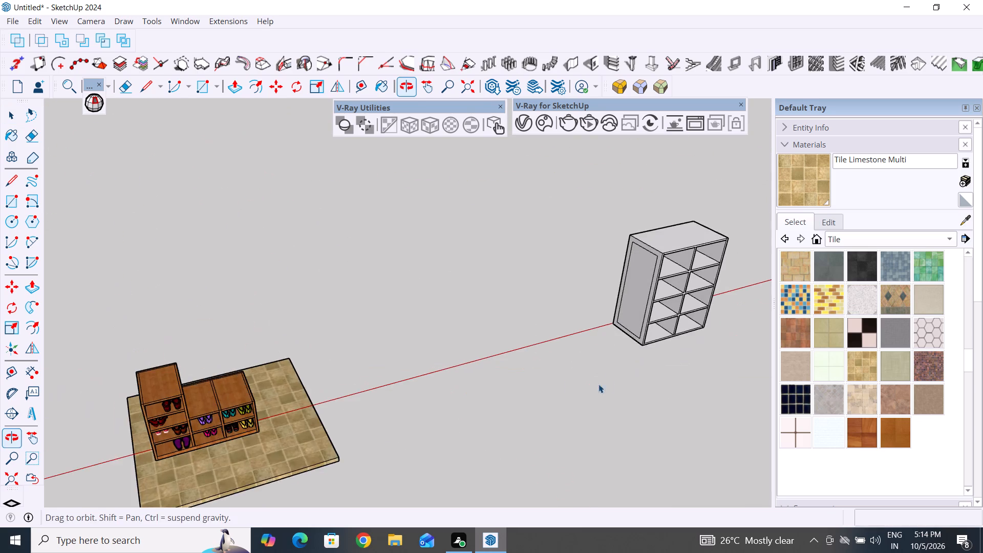
pyautogui.scroll(4, 638, 318)
pyautogui.scroll(1, 519, 331)
pyautogui.moveTo(512, 343); pyautogui.dragTo(614, 304, button='middle')
pyautogui.scroll(2, 641, 151)
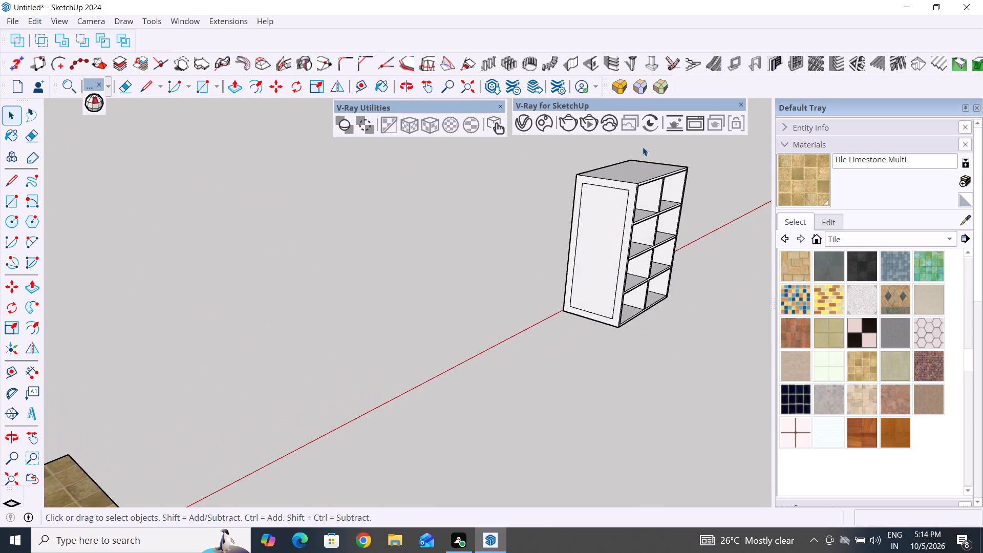
pyautogui.scroll(1, 643, 147)
pyautogui.moveTo(599, 317); pyautogui.dragTo(613, 273, button='middle')
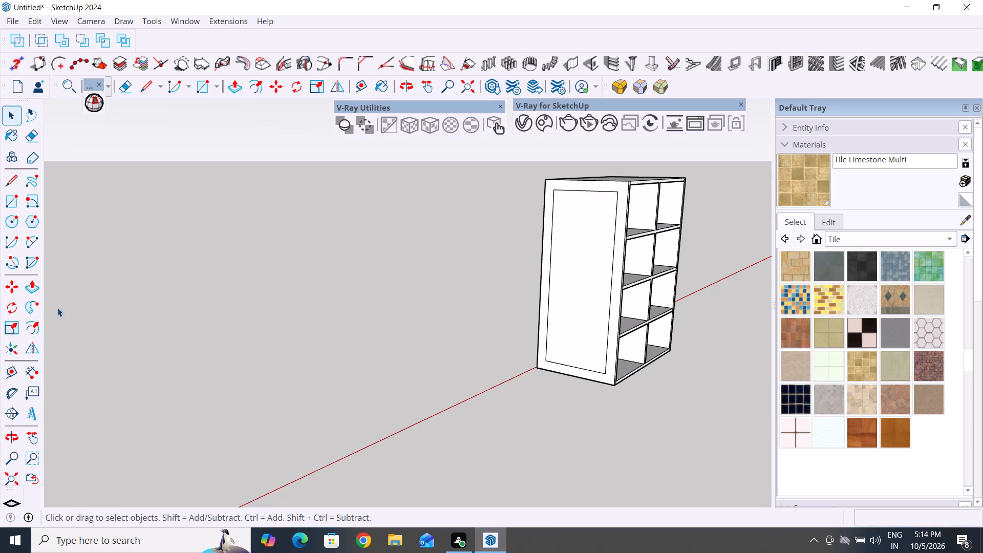
pyautogui.click(12, 181)
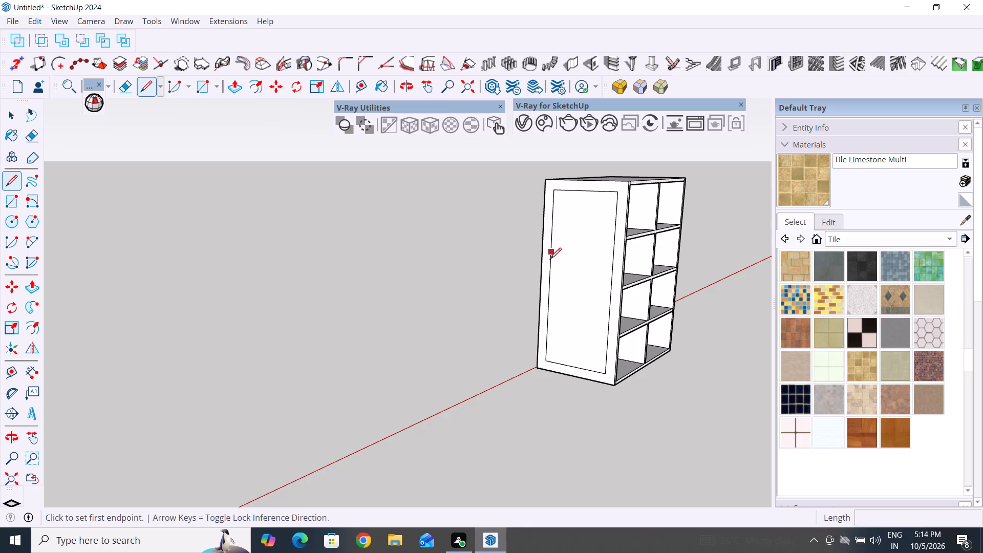
pyautogui.click(549, 281)
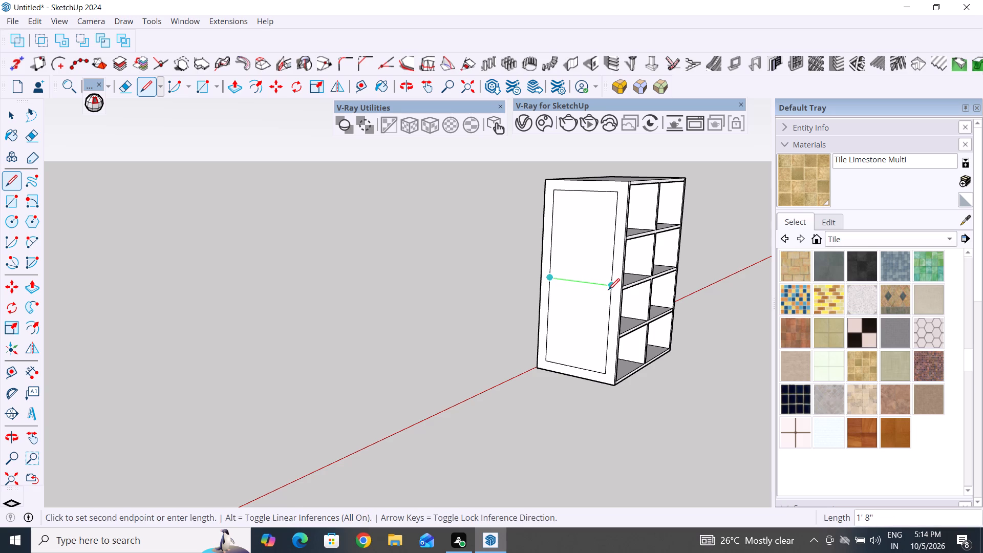
pyautogui.click(608, 290)
pyautogui.press('Escape')
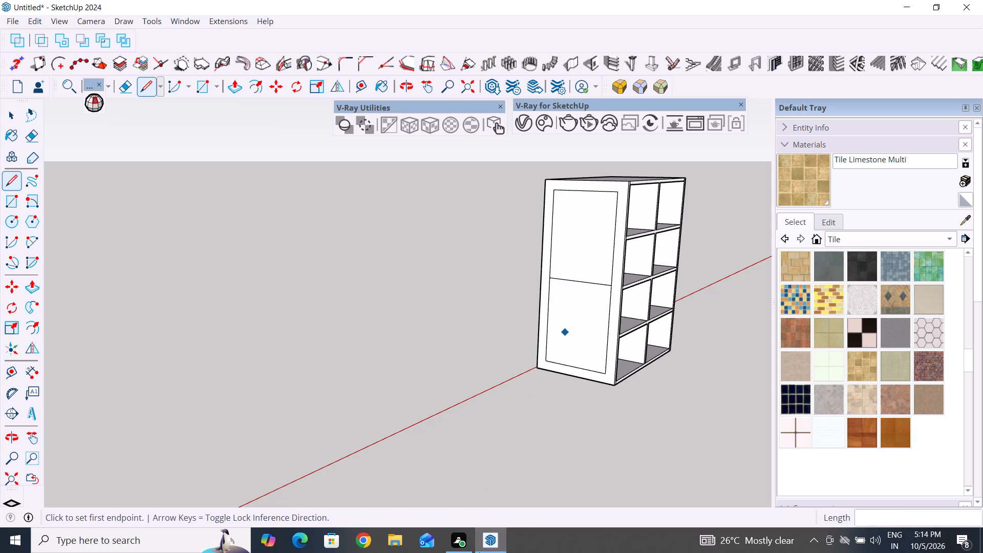
pyautogui.click(13, 118)
pyautogui.click(270, 293)
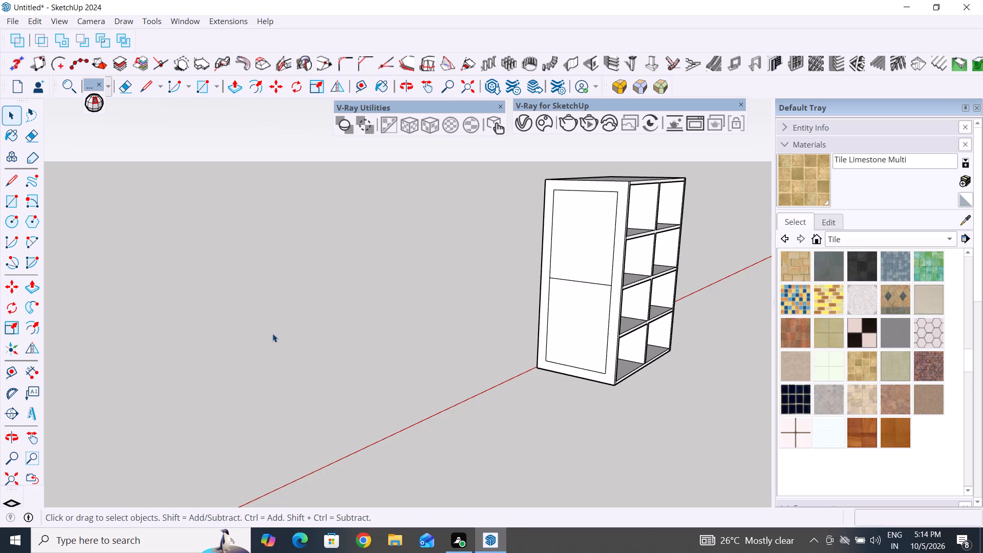
# Place a guide line .5" above the horizontal midline on the cabinet side facing the shoe rack.
pyautogui.scroll(-5, 272, 333)
pyautogui.moveTo(396, 387); pyautogui.dragTo(502, 371, button='middle')
pyautogui.scroll(8, 484, 301)
pyautogui.moveTo(449, 326); pyautogui.dragTo(531, 335, button='middle')
pyautogui.moveTo(450, 314); pyautogui.dragTo(554, 322, button='middle')
pyautogui.scroll(4, 541, 292)
pyautogui.moveTo(530, 314); pyautogui.dragTo(543, 323, button='middle')
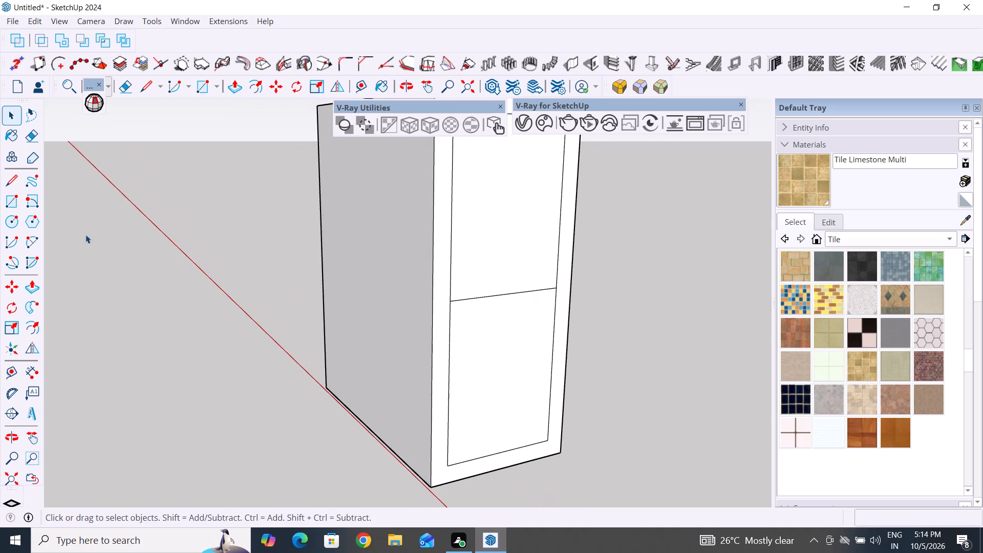
pyautogui.click(12, 370)
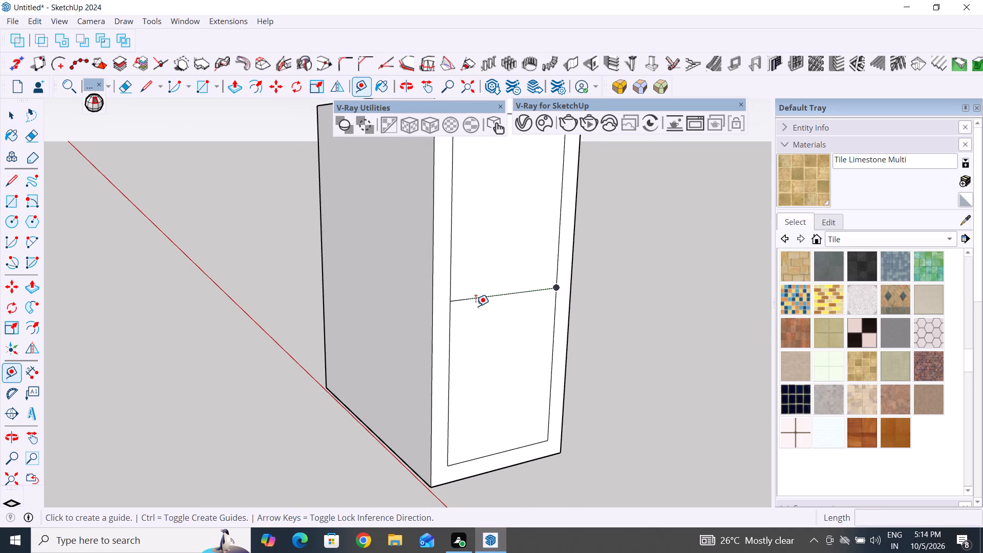
pyautogui.click(483, 295)
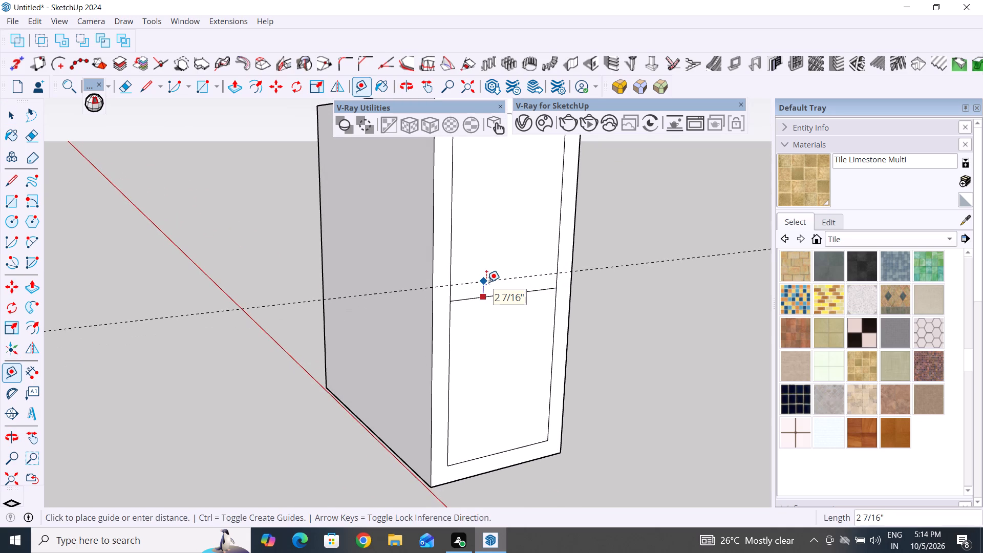
pyautogui.write('.5')
pyautogui.hotkey('shift', '"')
pyautogui.press('Return')
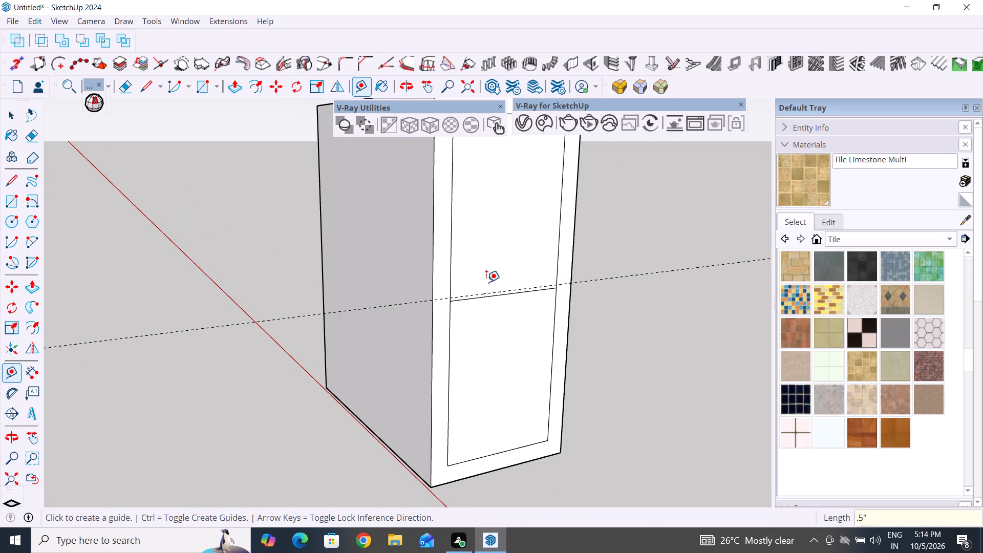
# Place a guide line .5" below the horizontal midline on the cabinet side facing the shoe rack.
pyautogui.scroll(9, 483, 299)
pyautogui.click(479, 296)
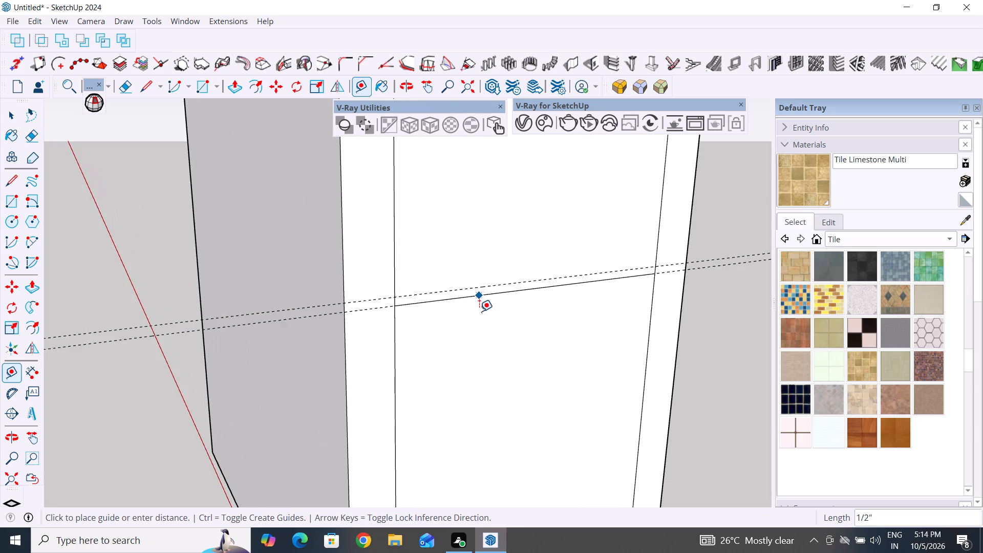
pyautogui.write('.5')
pyautogui.hotkey('shift', '"')
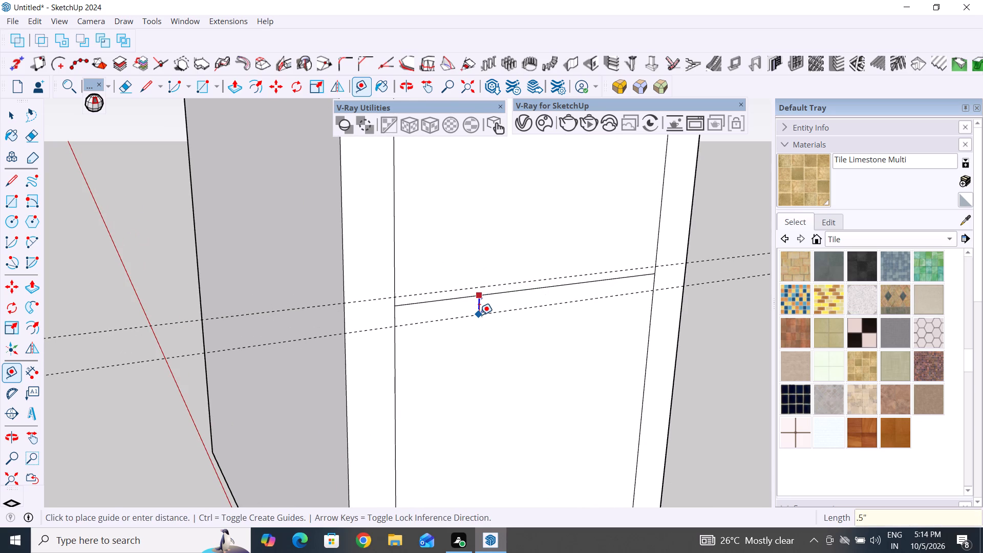
pyautogui.press('Return')
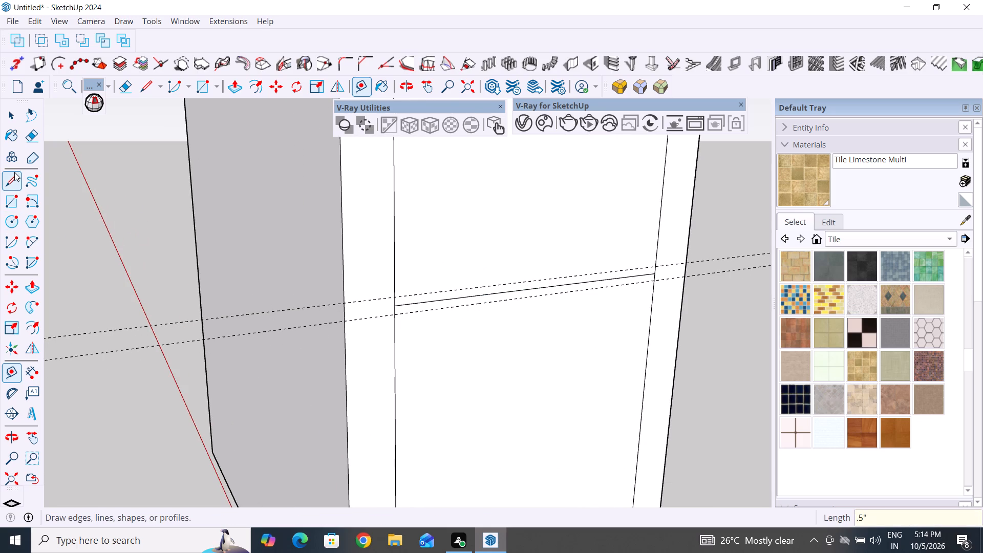
# Draw two rail lines, each about 1' 8" long, along both guides across the inset outline on the side facing the shoe rack.
pyautogui.click(14, 172)
pyautogui.scroll(4, 677, 340)
pyautogui.click(161, 276)
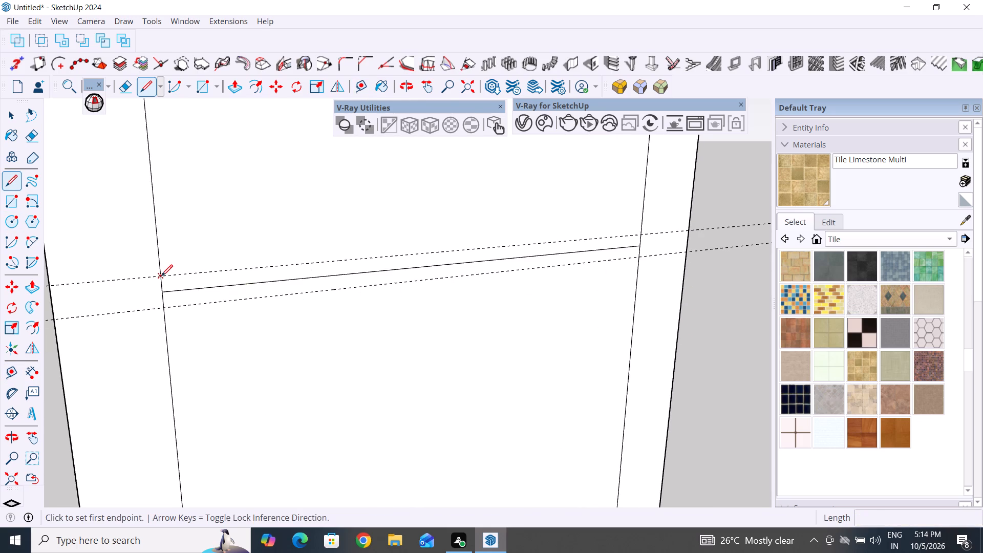
pyautogui.click(642, 233)
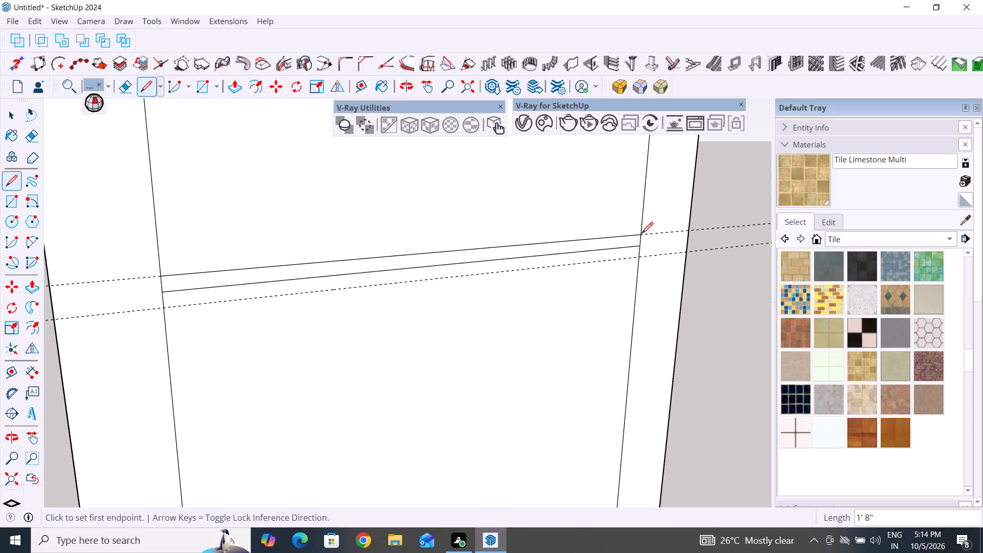
pyautogui.click(18, 183)
pyautogui.click(165, 310)
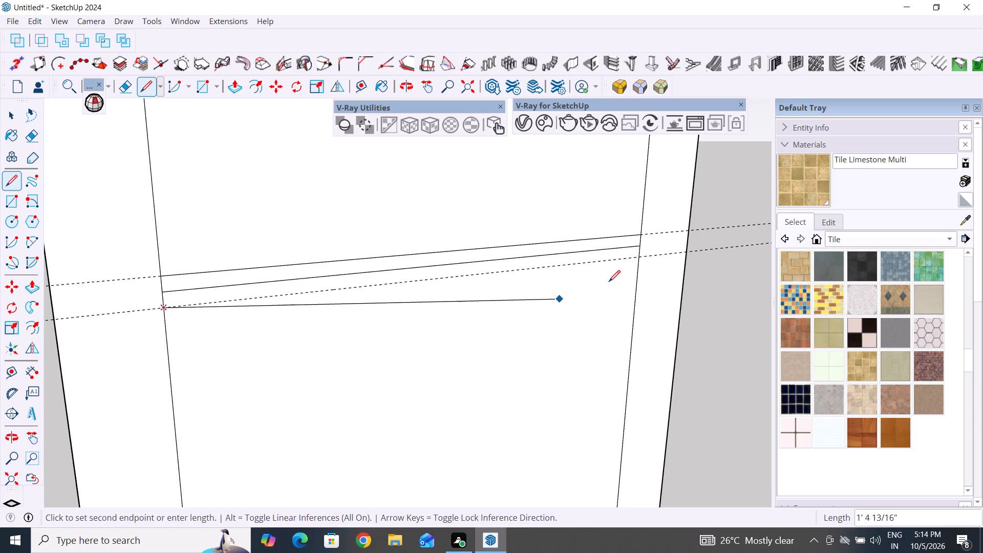
pyautogui.click(639, 256)
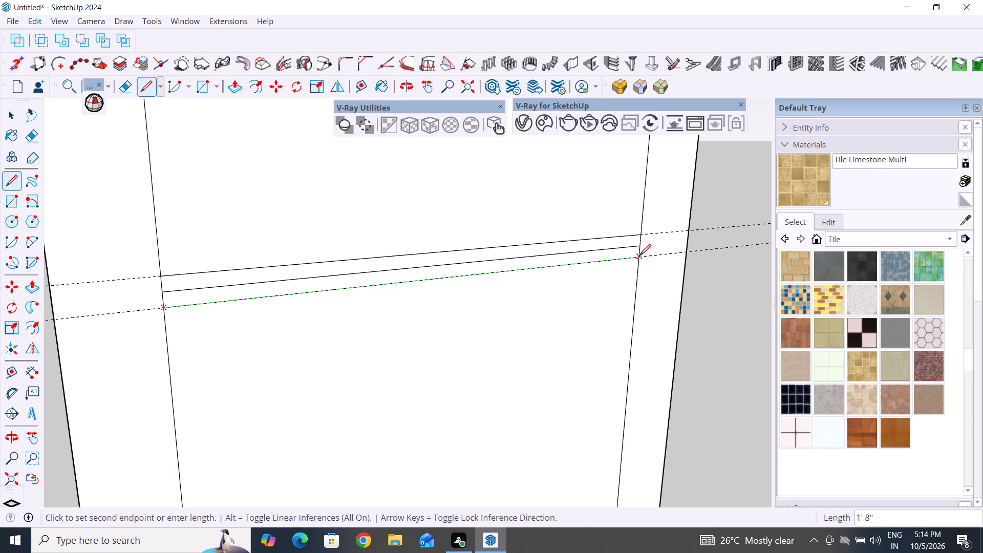
pyautogui.click(14, 116)
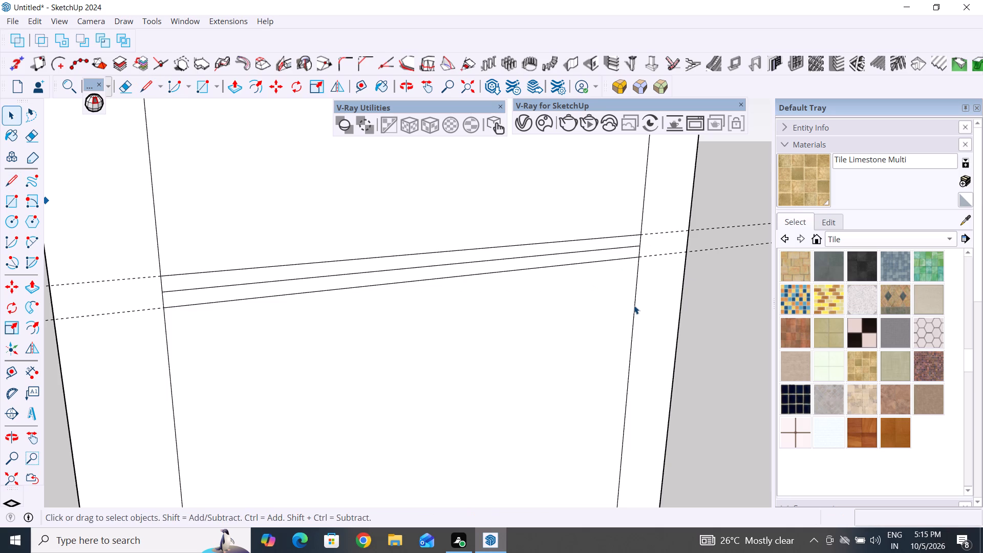
# Place a guide line .5" above the horizontal midline on the cabinet side facing away from the shoe rack.
pyautogui.scroll(-8, 531, 364)
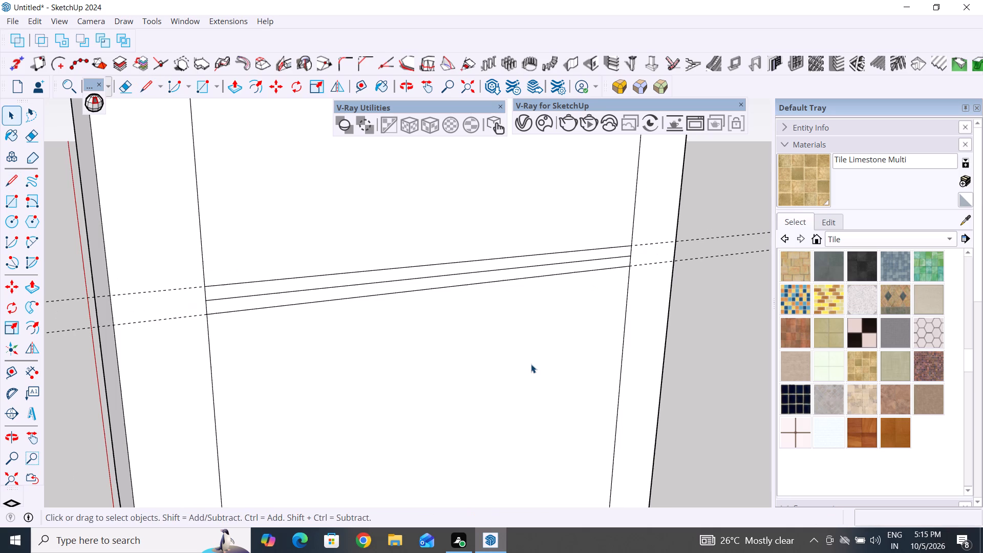
pyautogui.scroll(-10, 531, 364)
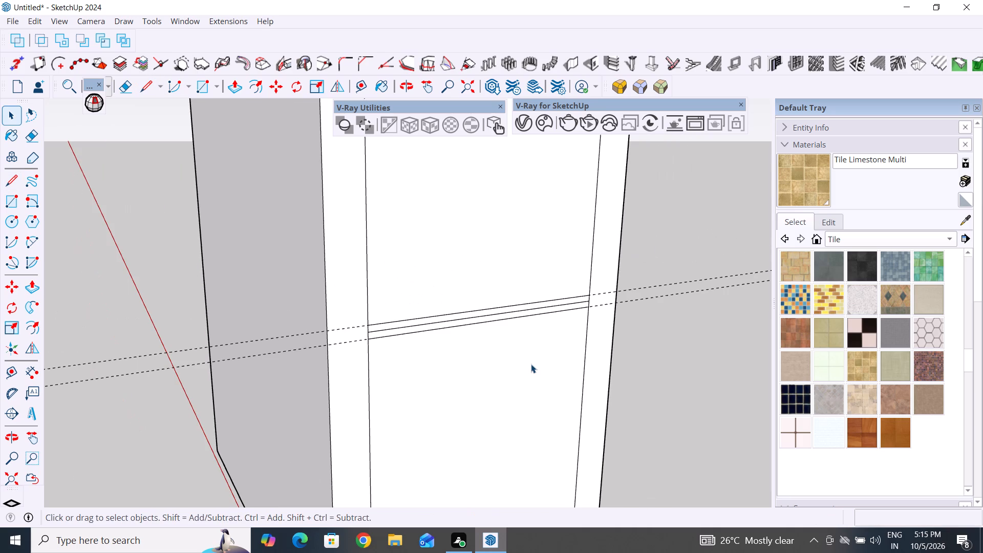
pyautogui.moveTo(571, 387); pyautogui.dragTo(366, 341, button='middle')
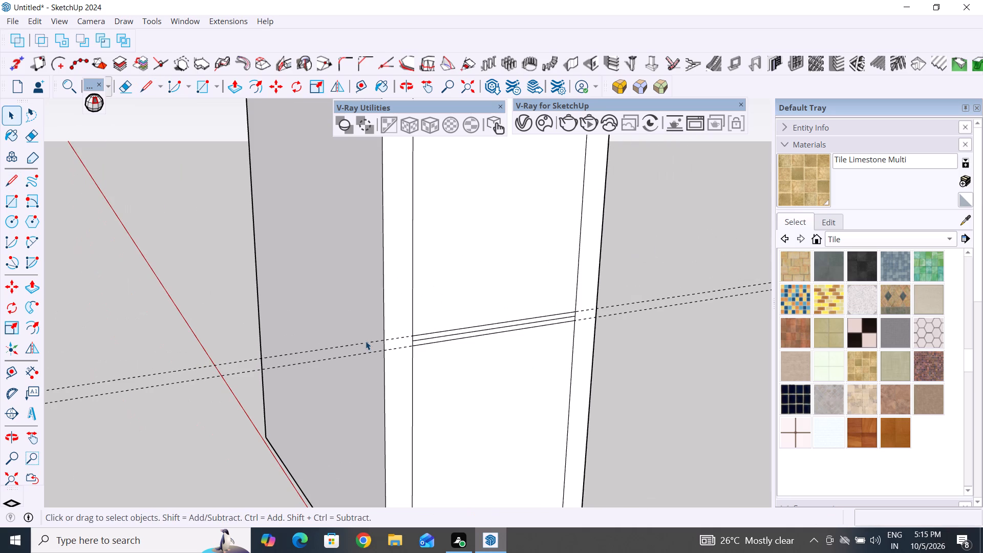
pyautogui.moveTo(366, 341); pyautogui.dragTo(229, 404, button='middle')
pyautogui.scroll(-11, 407, 318)
pyautogui.moveTo(543, 290); pyautogui.dragTo(514, 318, button='middle')
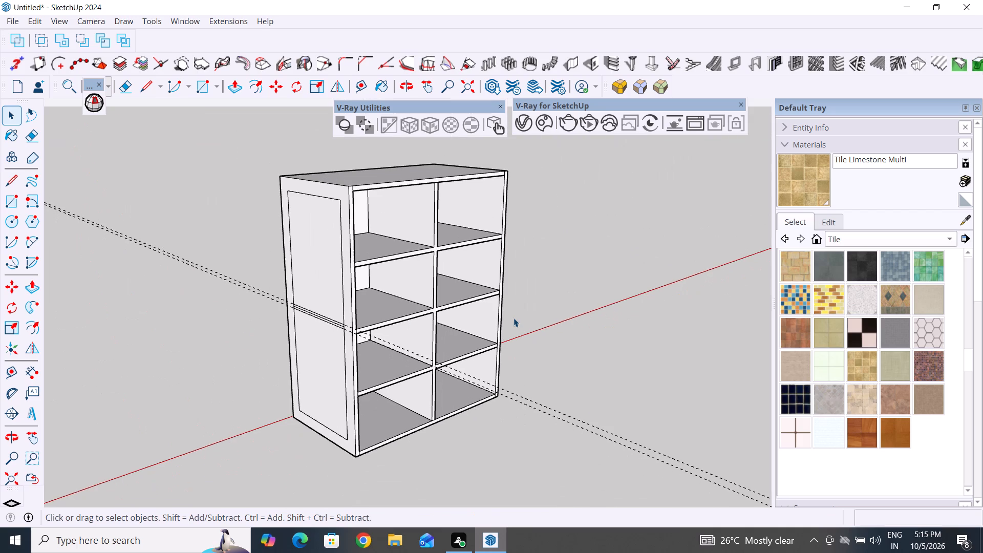
pyautogui.moveTo(514, 318); pyautogui.dragTo(212, 315, button='middle')
pyautogui.scroll(4, 607, 281)
pyautogui.moveTo(528, 306); pyautogui.dragTo(453, 270, button='middle')
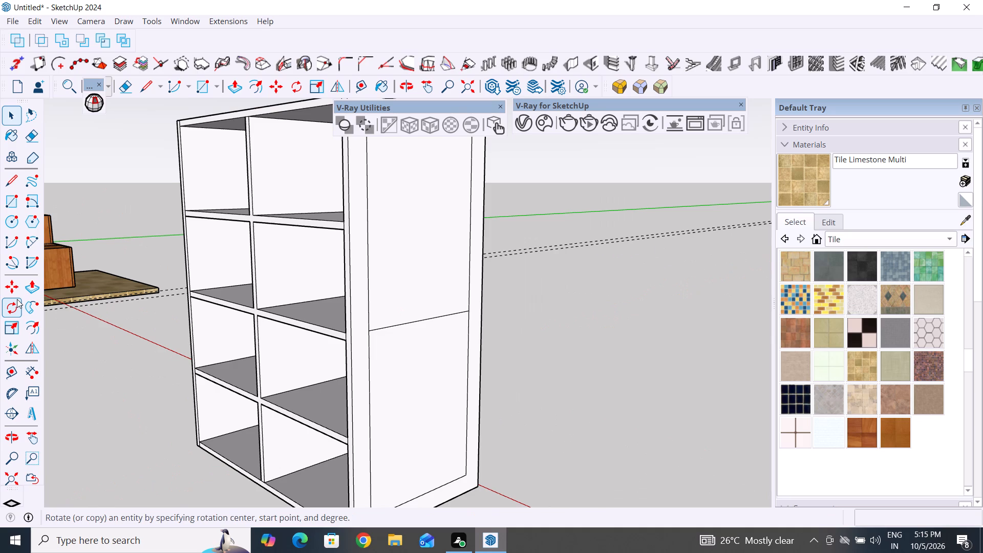
pyautogui.click(14, 367)
pyautogui.scroll(4, 423, 332)
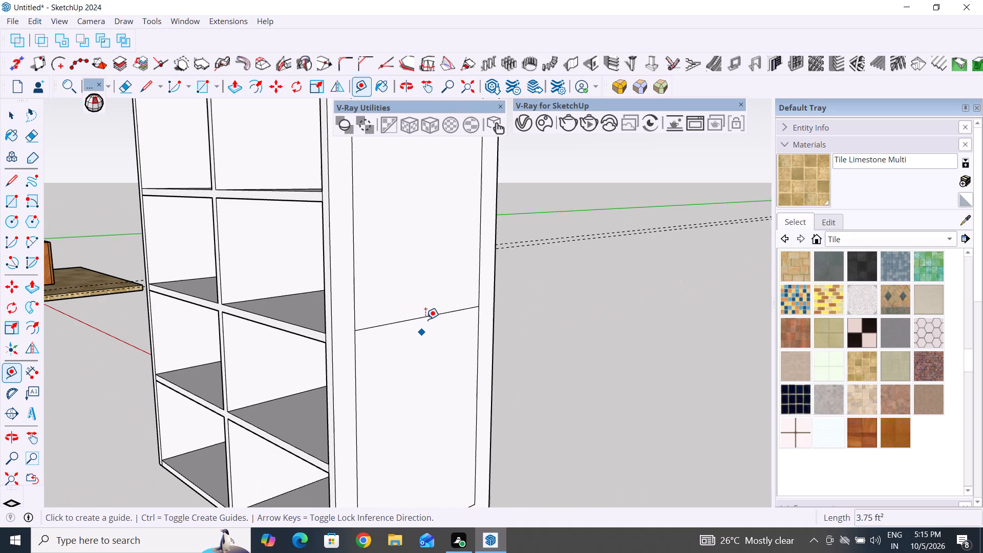
pyautogui.click(422, 316)
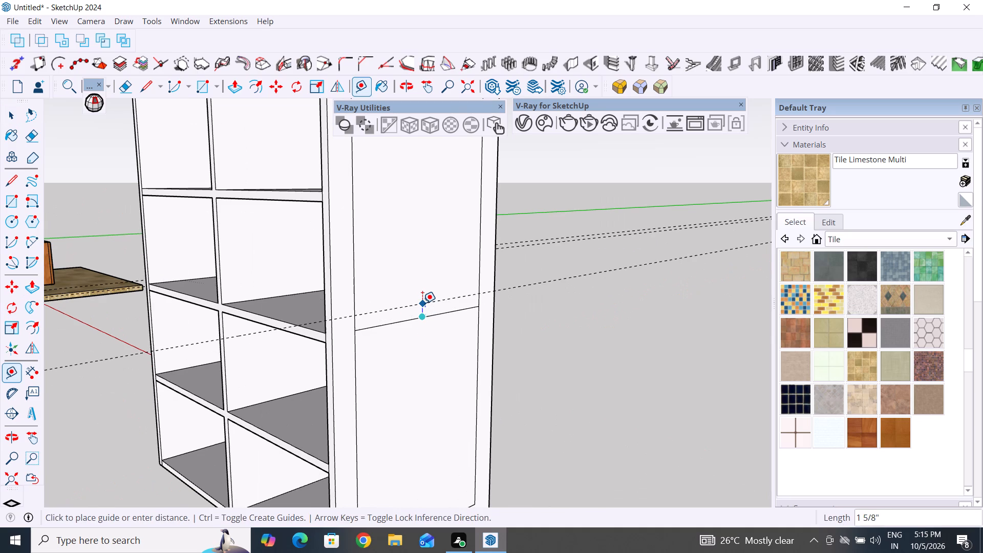
pyautogui.write('.5')
pyautogui.hotkey('shift', '"')
pyautogui.press('Return')
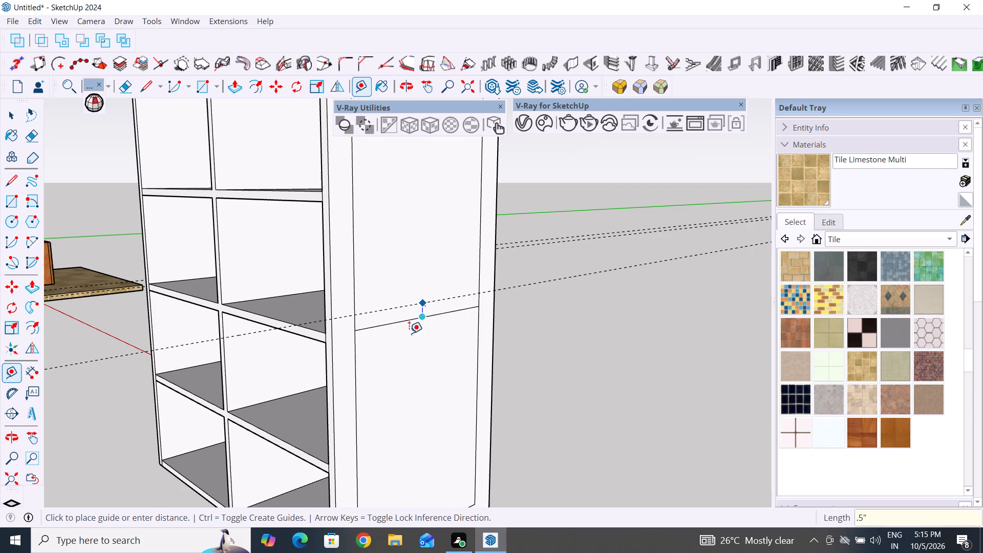
# Place a guide line .5" below the horizontal midline on the cabinet side facing away from the shoe rack.
pyautogui.scroll(7, 409, 333)
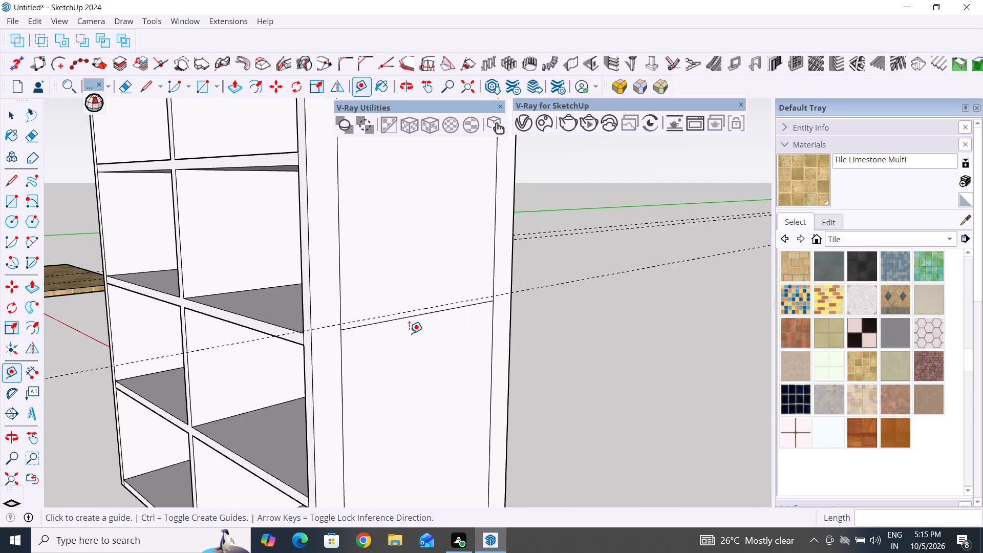
pyautogui.click(416, 312)
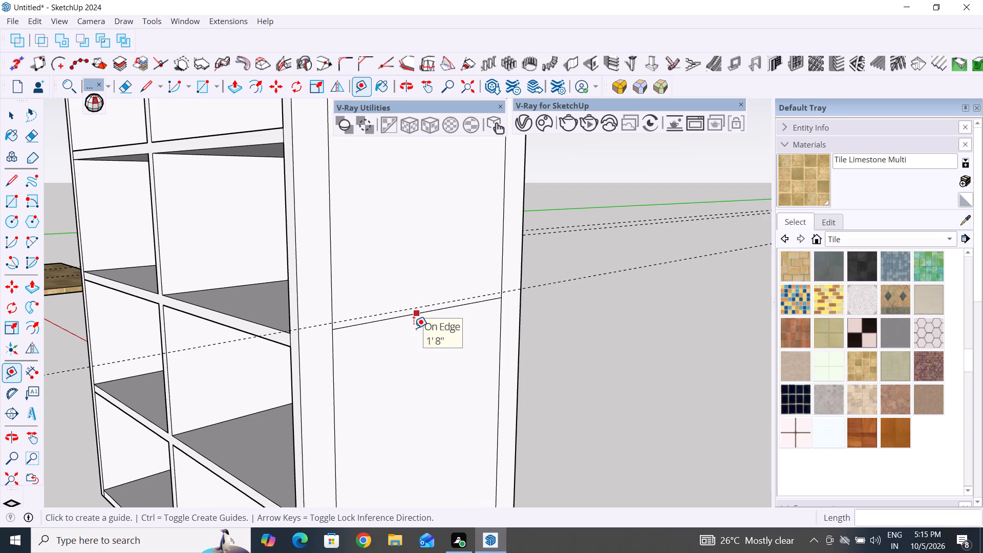
pyautogui.write('.5"')
pyautogui.press('Return')
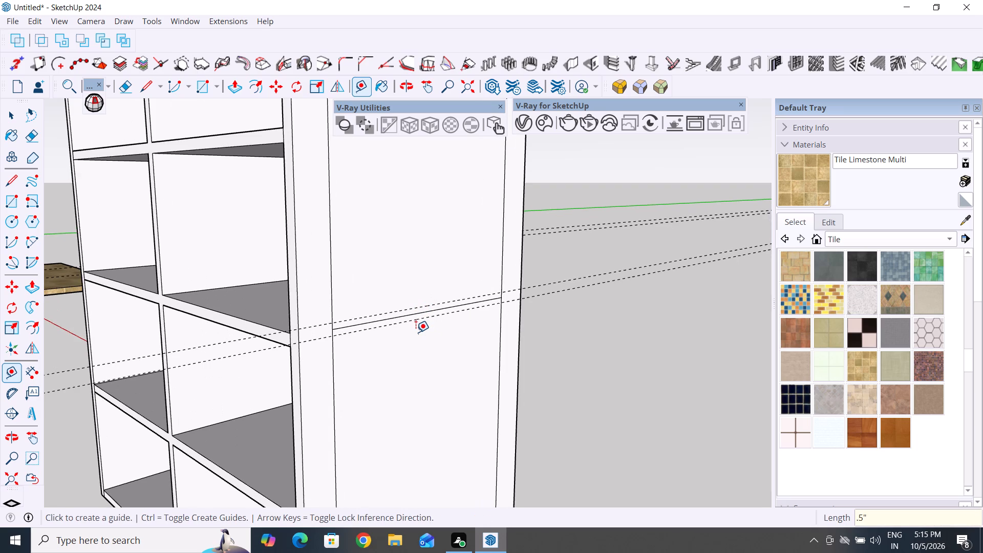
# Draw two rail lines, each about 1' 8" long, along both guides across the inset outline on the side facing away from the shoe rack.
pyautogui.click(11, 182)
pyautogui.scroll(6, 414, 331)
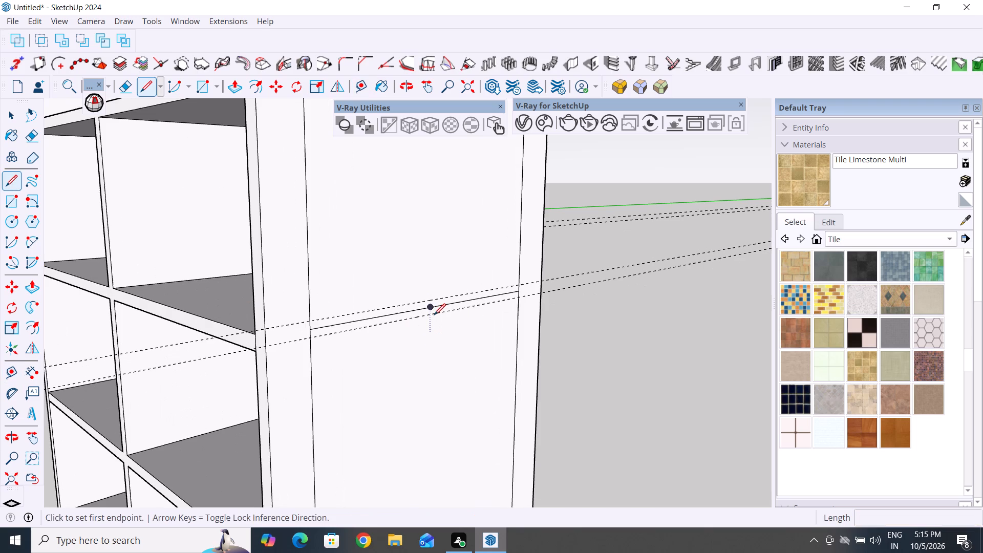
pyautogui.scroll(3, 434, 315)
pyautogui.click(229, 352)
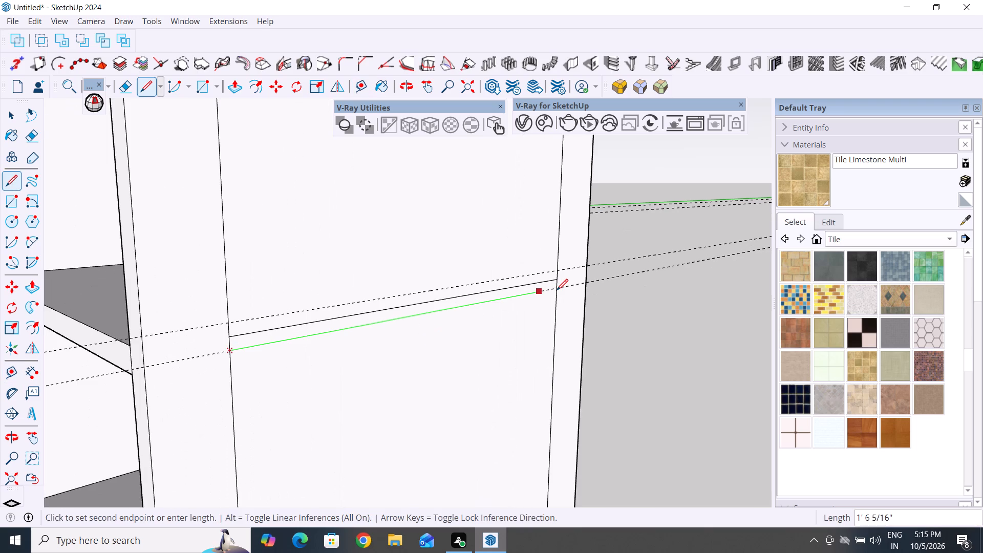
pyautogui.click(557, 290)
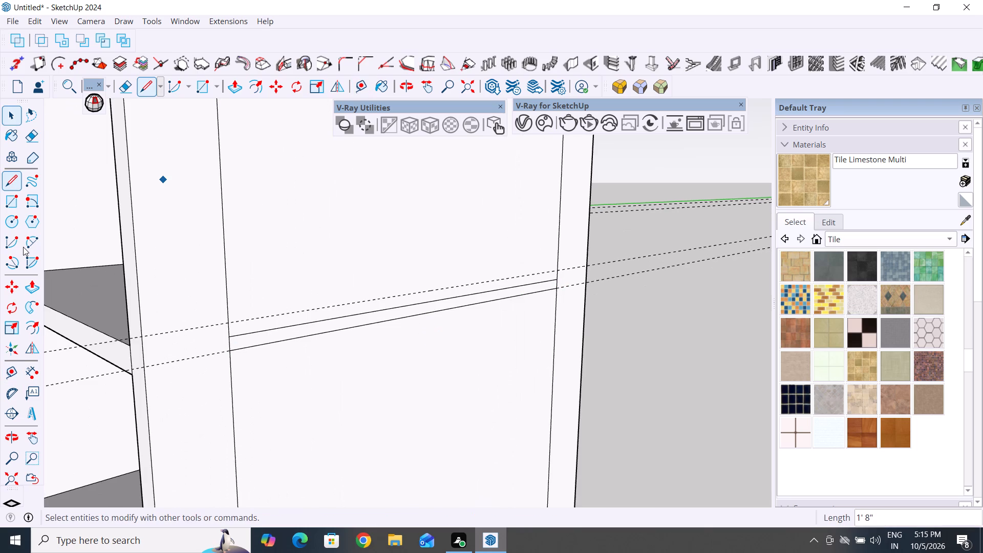
pyautogui.click(10, 117)
pyautogui.click(18, 176)
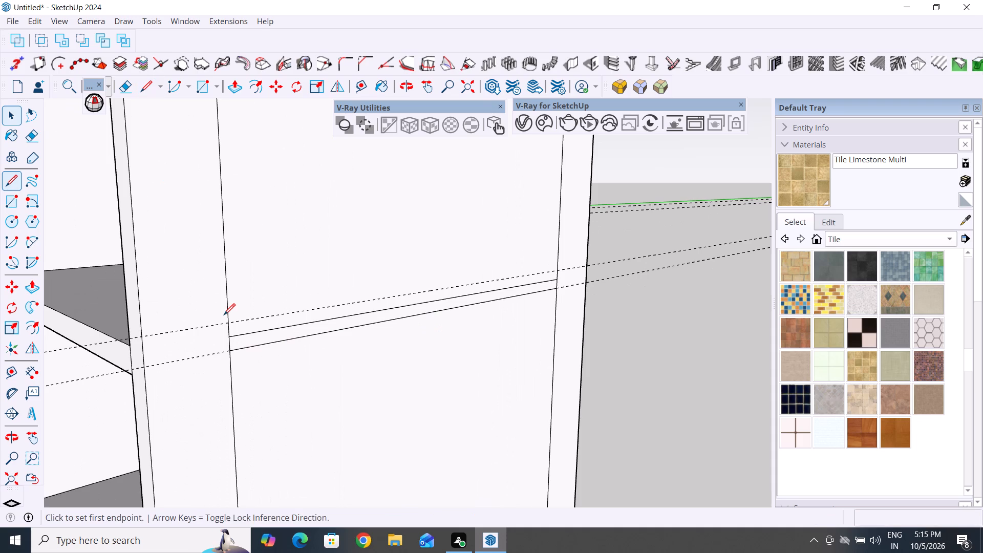
pyautogui.click(229, 323)
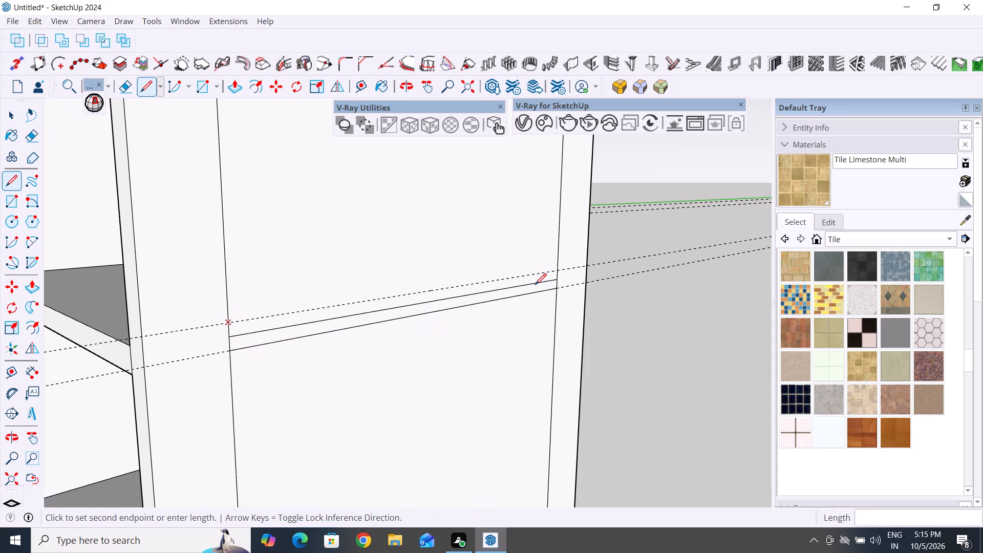
pyautogui.click(561, 268)
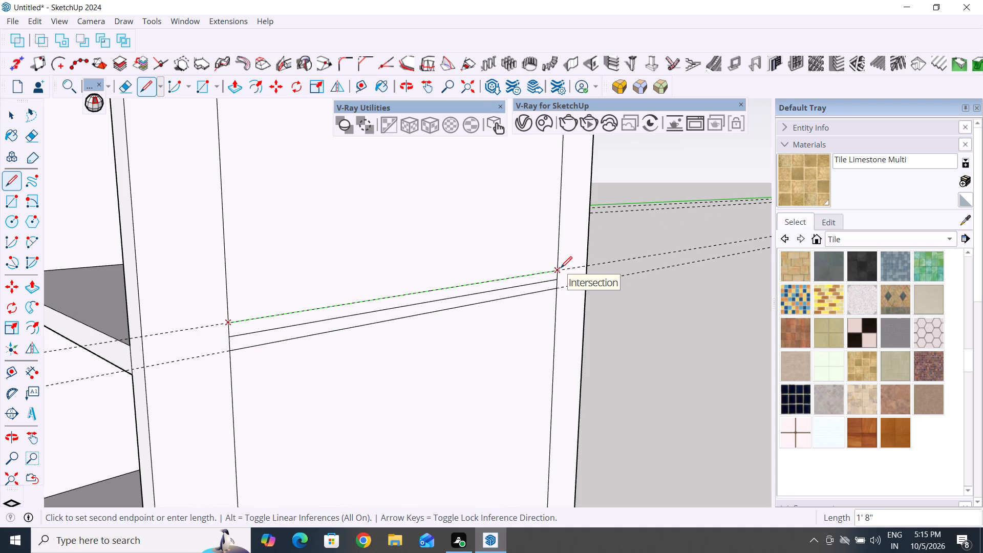
pyautogui.click(15, 117)
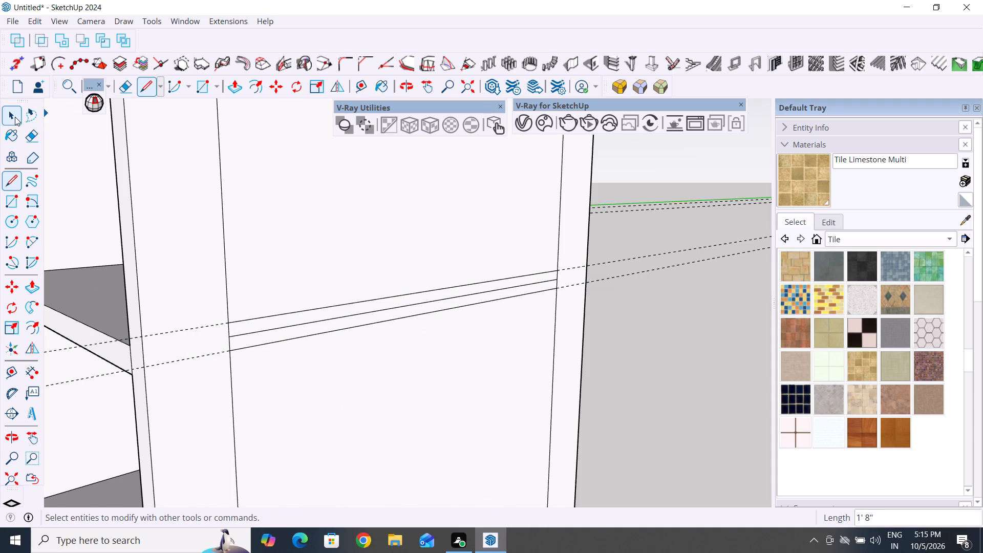
# Erase the horizontal midline between the two rail lines on the cabinet side facing away from the shoe rack.
pyautogui.scroll(-4, 426, 363)
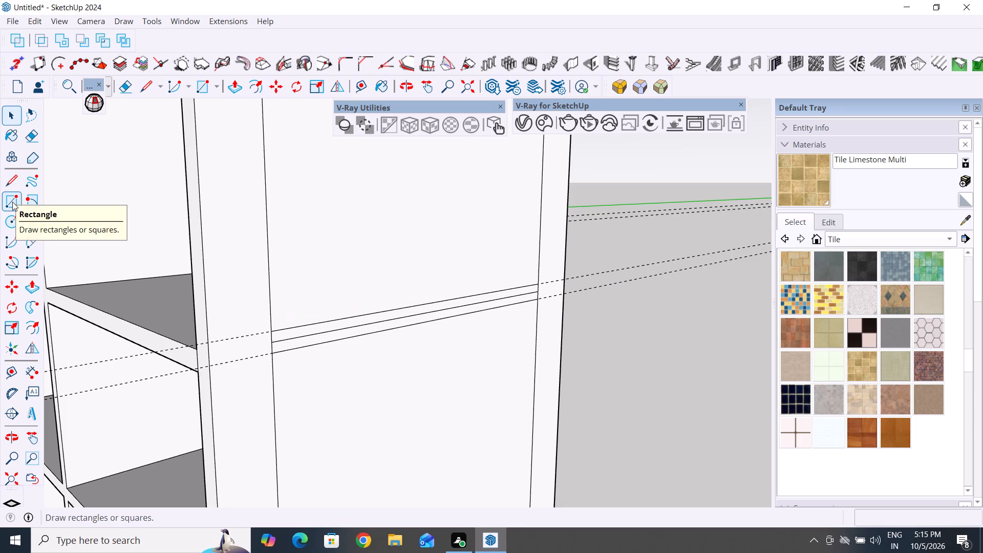
pyautogui.click(131, 90)
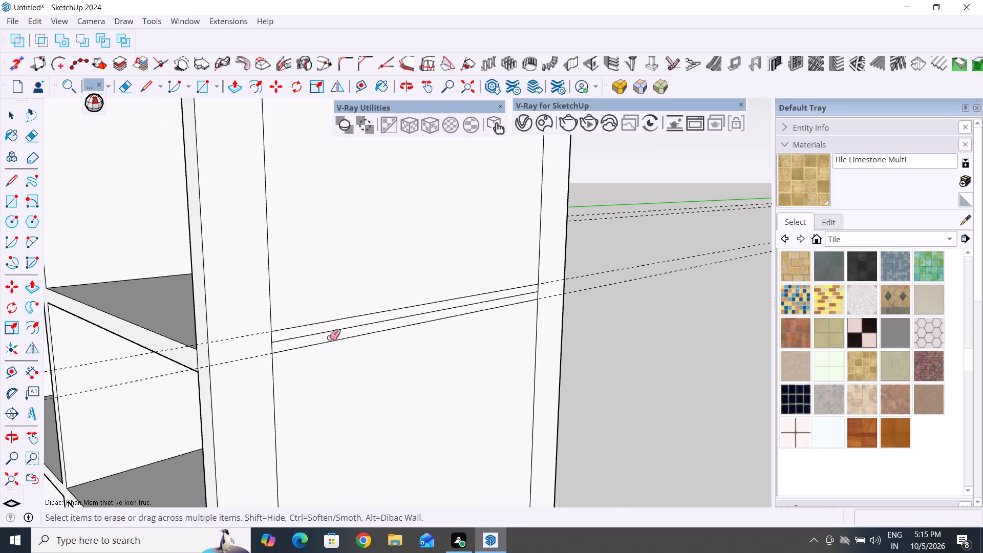
pyautogui.scroll(4, 334, 337)
pyautogui.click(364, 322)
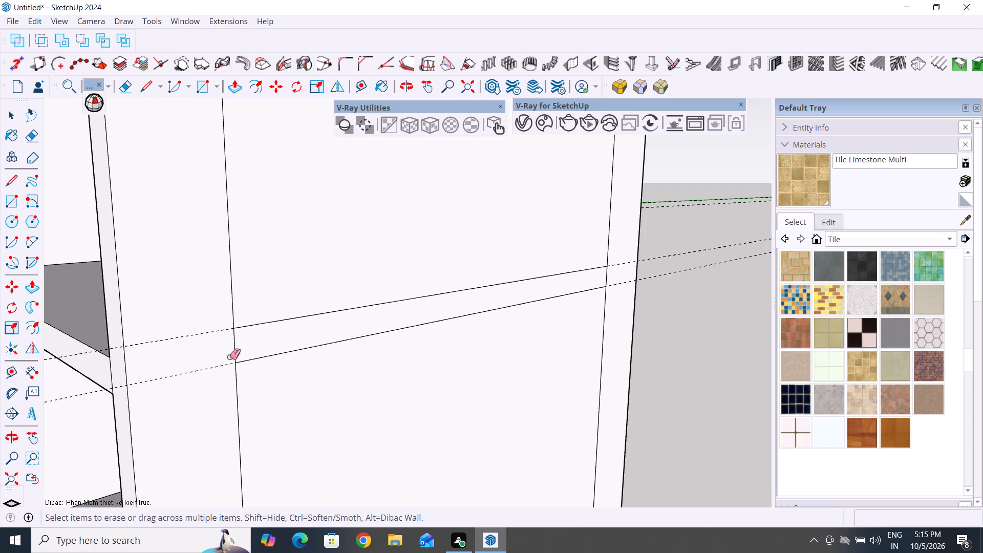
# Erase the horizontal midline between the two rail lines on the cabinet side facing the shoe rack.
pyautogui.scroll(-11, 612, 334)
pyautogui.moveTo(318, 330); pyautogui.dragTo(703, 342, button='middle')
pyautogui.scroll(7, 247, 328)
pyautogui.moveTo(277, 315); pyautogui.dragTo(429, 322, button='middle')
pyautogui.scroll(4, 448, 321)
pyautogui.click(456, 328)
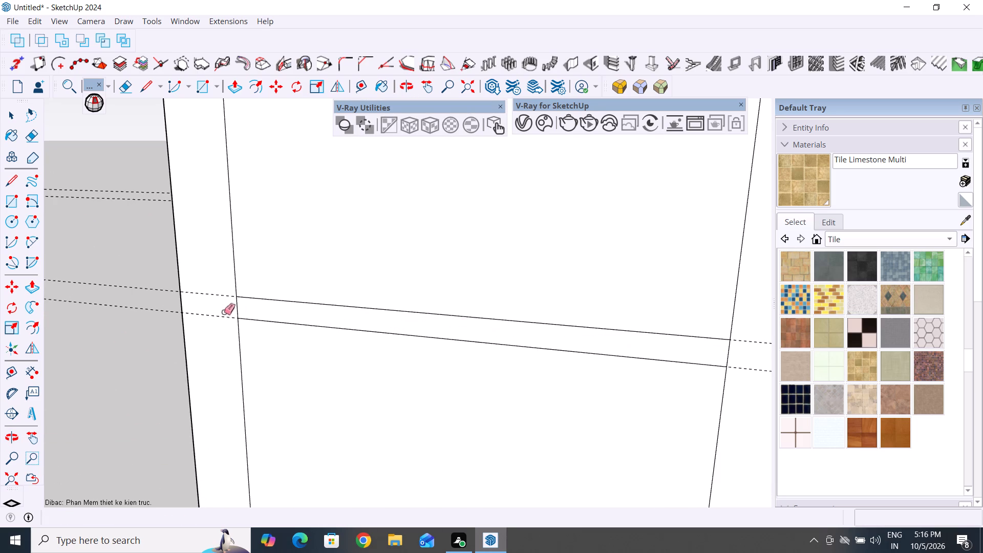
# Push the upper panel on the cabinet side facing away from the shoe rack inward about 3/4".
pyautogui.scroll(-10, 227, 322)
pyautogui.moveTo(305, 324); pyautogui.dragTo(165, 327, button='middle')
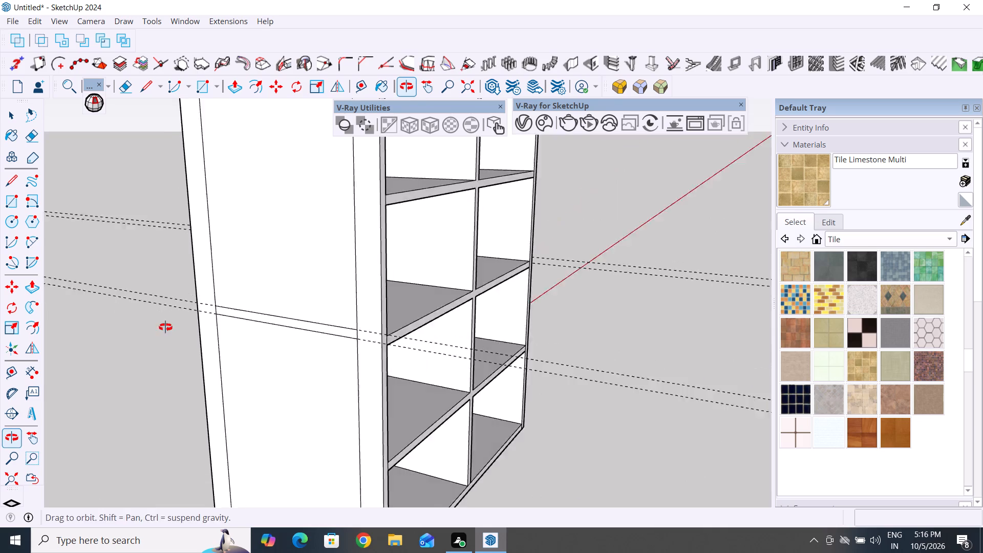
pyautogui.moveTo(165, 327); pyautogui.dragTo(164, 327, button='middle')
pyautogui.scroll(-10, 164, 327)
pyautogui.moveTo(365, 361); pyautogui.dragTo(125, 342, button='middle')
pyautogui.moveTo(413, 323); pyautogui.dragTo(336, 310, button='middle')
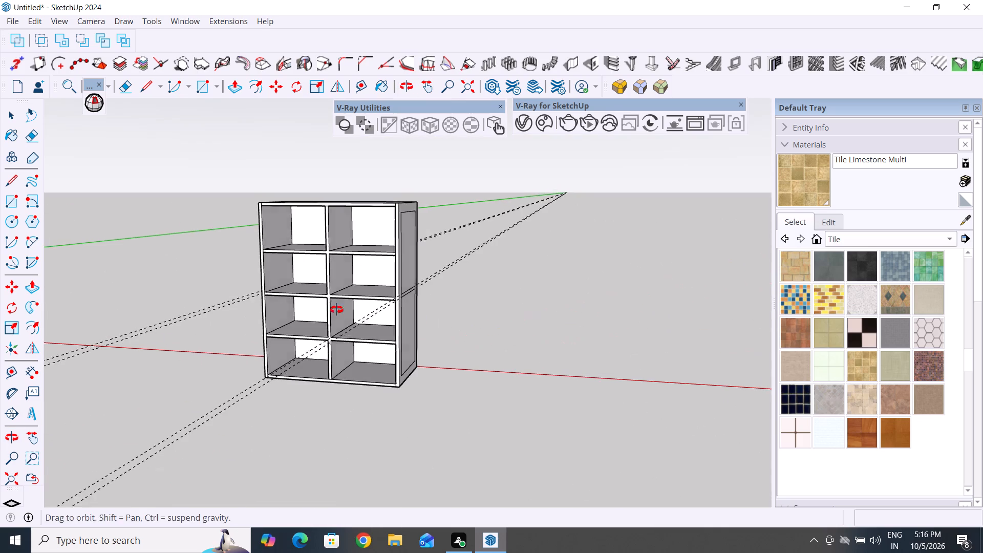
pyautogui.moveTo(336, 310); pyautogui.dragTo(296, 307, button='middle')
pyautogui.scroll(3, 497, 211)
pyautogui.moveTo(489, 279); pyautogui.dragTo(414, 296, button='middle')
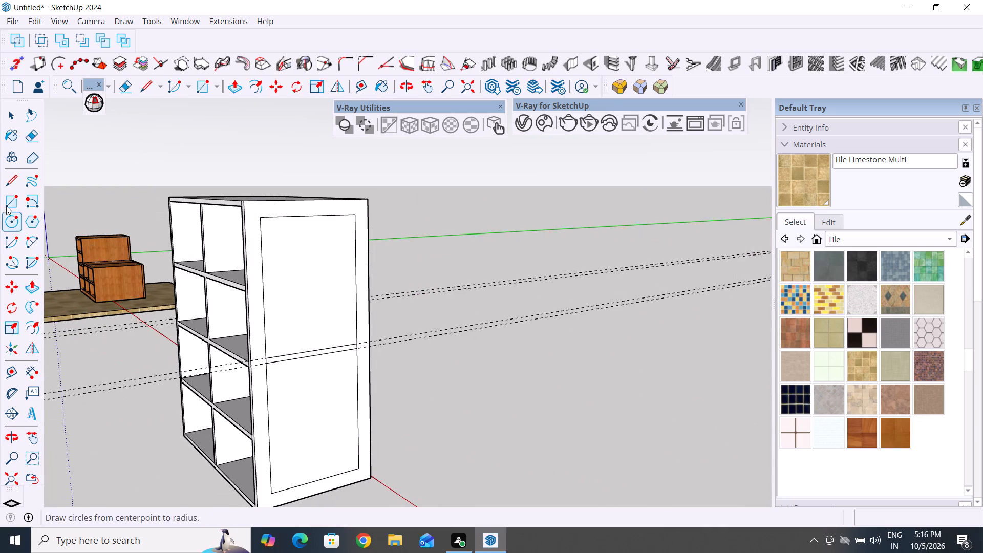
pyautogui.click(17, 120)
pyautogui.click(234, 91)
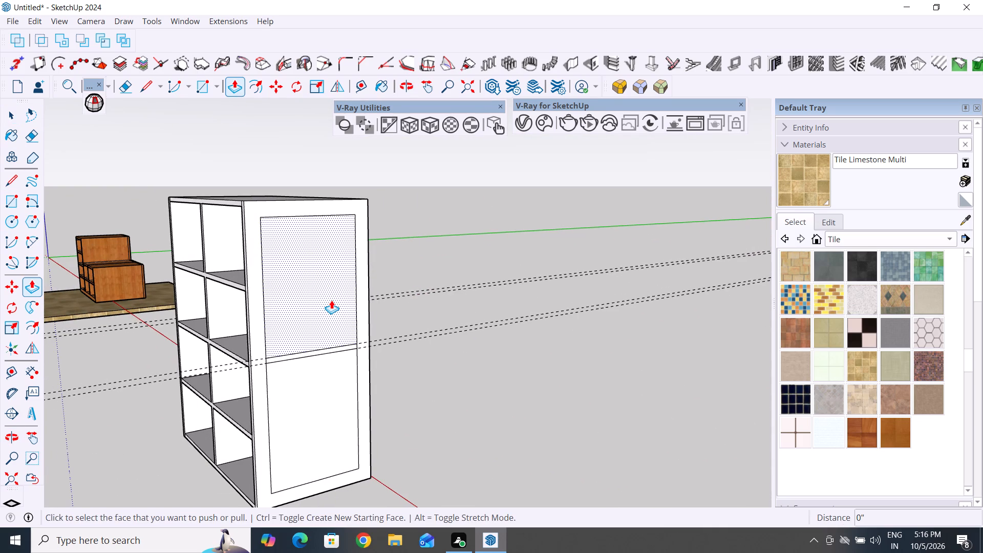
pyautogui.click(331, 300)
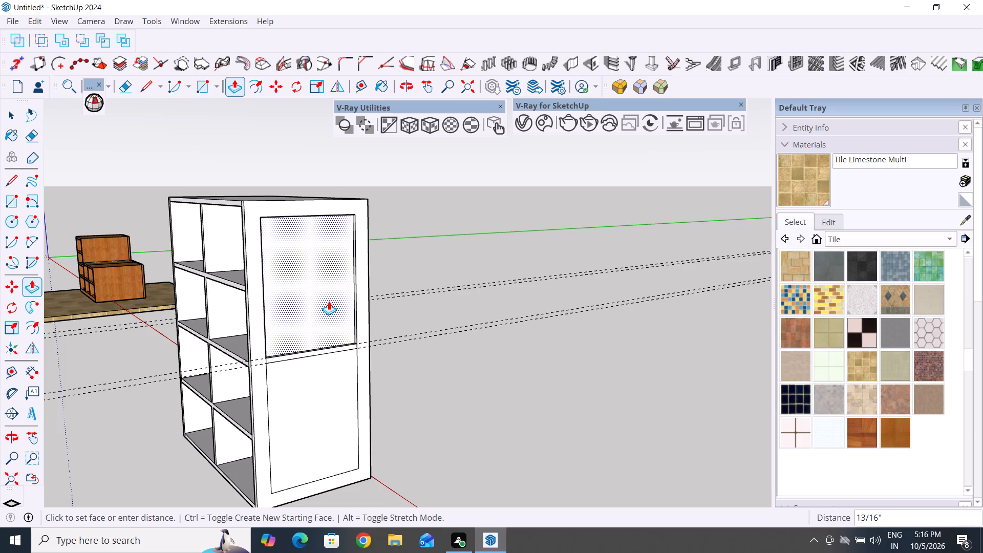
pyautogui.scroll(3, 329, 301)
pyautogui.click(329, 302)
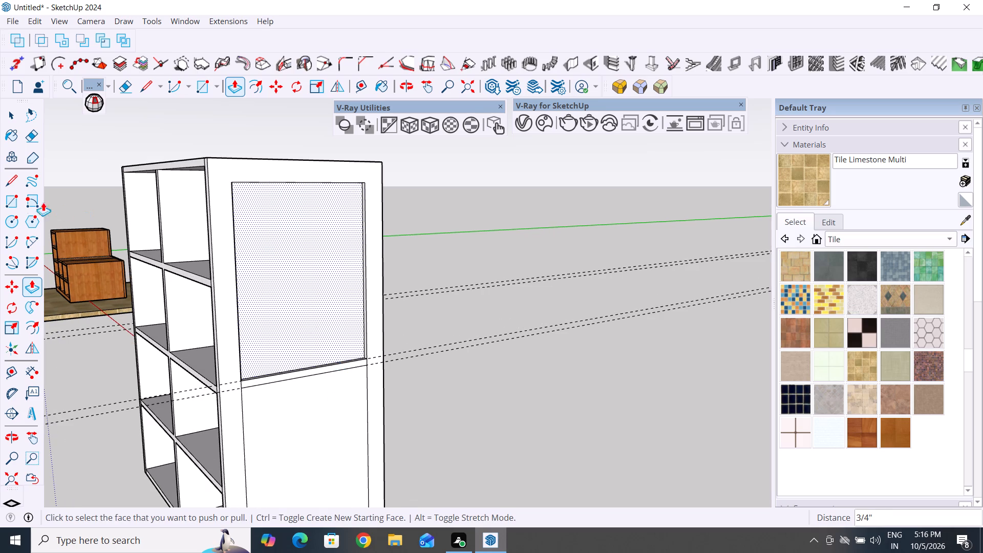
# Push the lower panel on the side facing away from the shoe rack inward by the same 3/4".
pyautogui.click(15, 111)
pyautogui.click(289, 406)
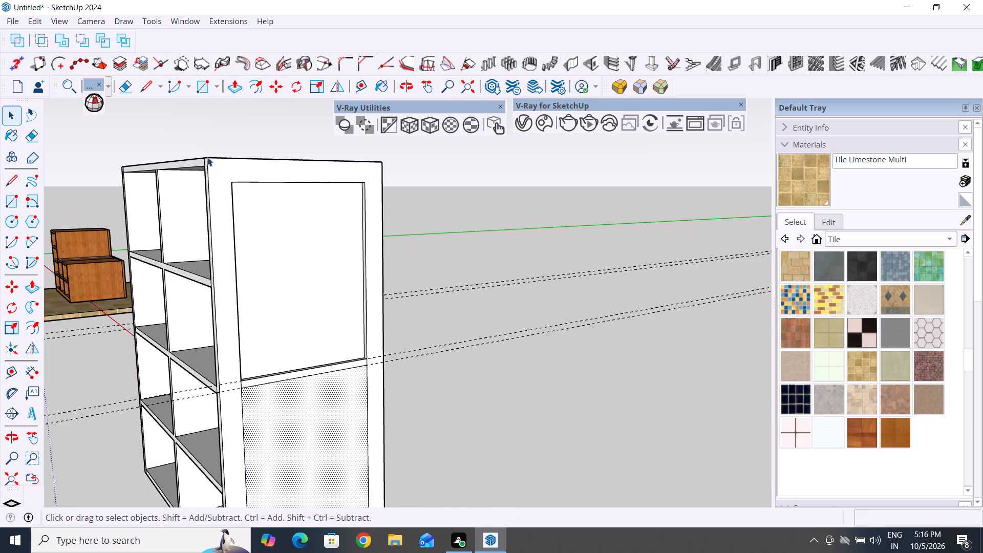
pyautogui.click(237, 92)
pyautogui.doubleClick(305, 414)
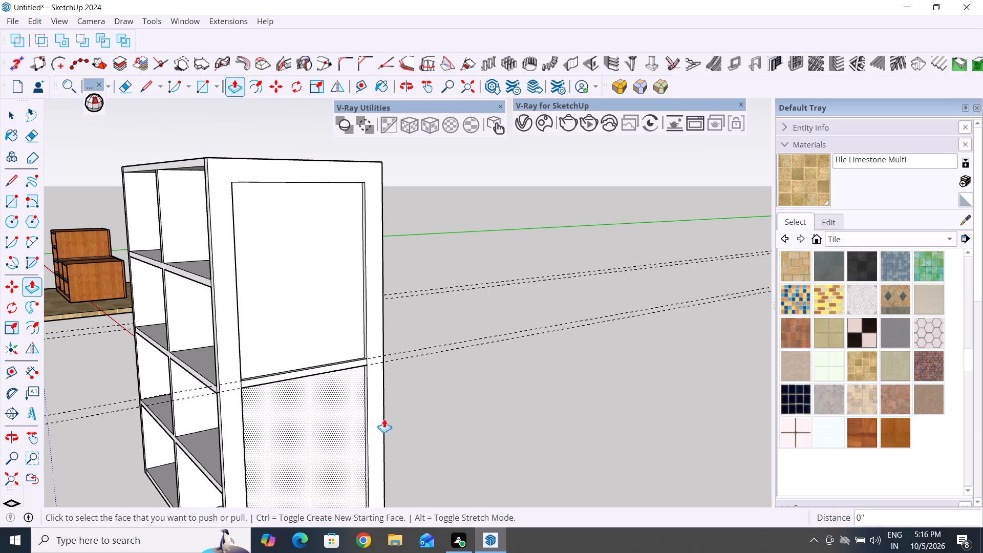
# Push the upper and lower panels on the cabinet side facing the shoe rack inward by the same 3/4".
pyautogui.scroll(-4, 468, 437)
pyautogui.moveTo(169, 372); pyautogui.dragTo(600, 424, button='middle')
pyautogui.doubleClick(339, 421)
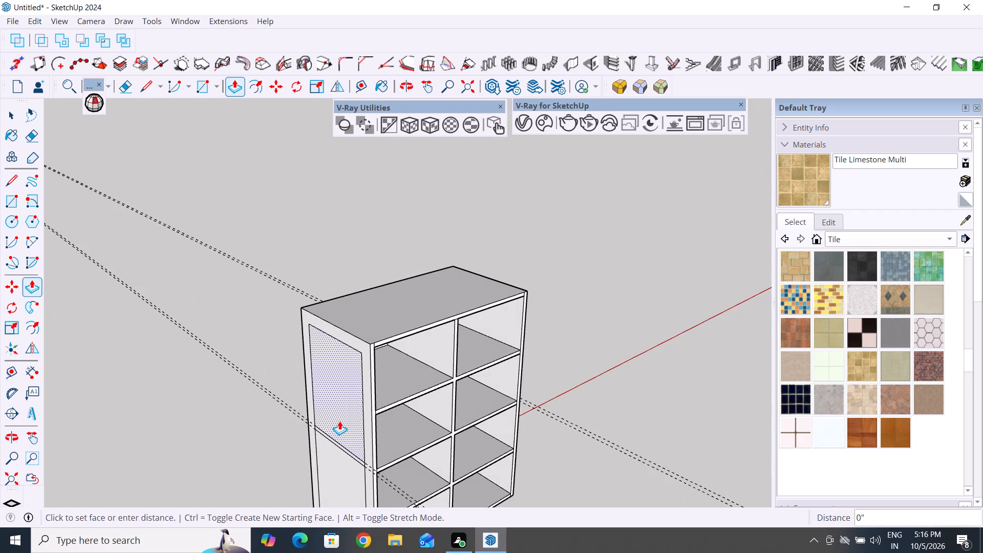
pyautogui.moveTo(325, 494); pyautogui.dragTo(353, 413, button='middle')
pyautogui.doubleClick(349, 451)
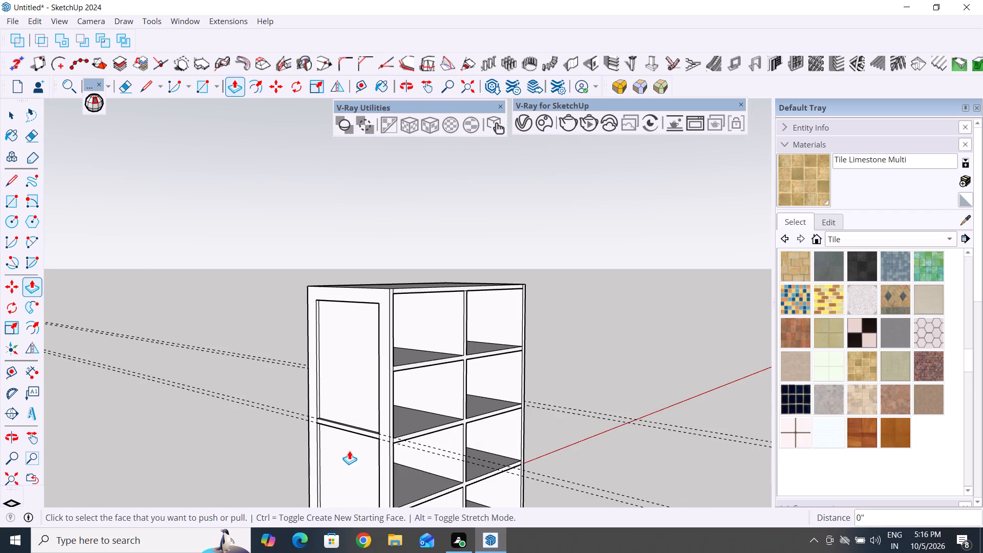
pyautogui.click(19, 120)
pyautogui.click(180, 191)
# Delete all guide lines from the model.
pyautogui.scroll(-5, 368, 280)
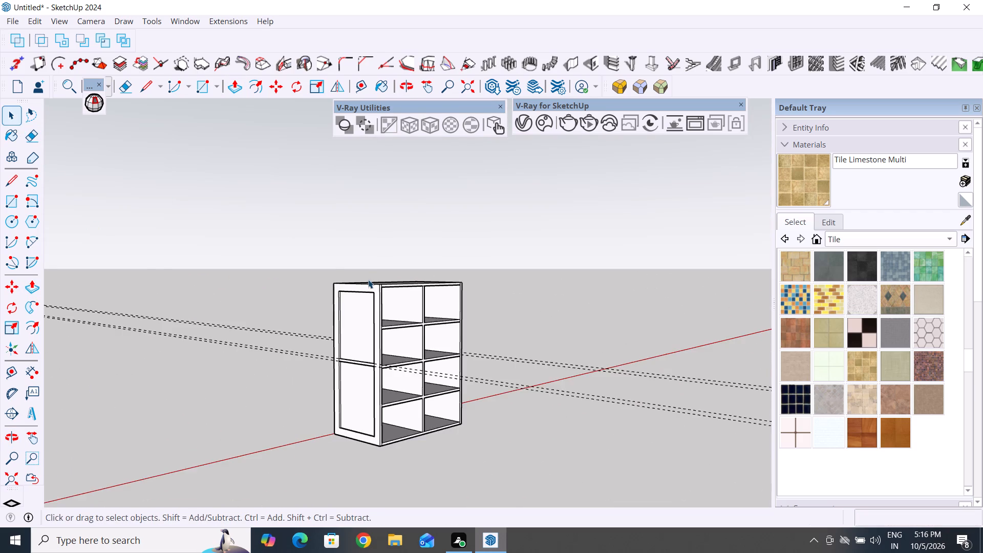
pyautogui.moveTo(378, 375); pyautogui.dragTo(335, 433, button='middle')
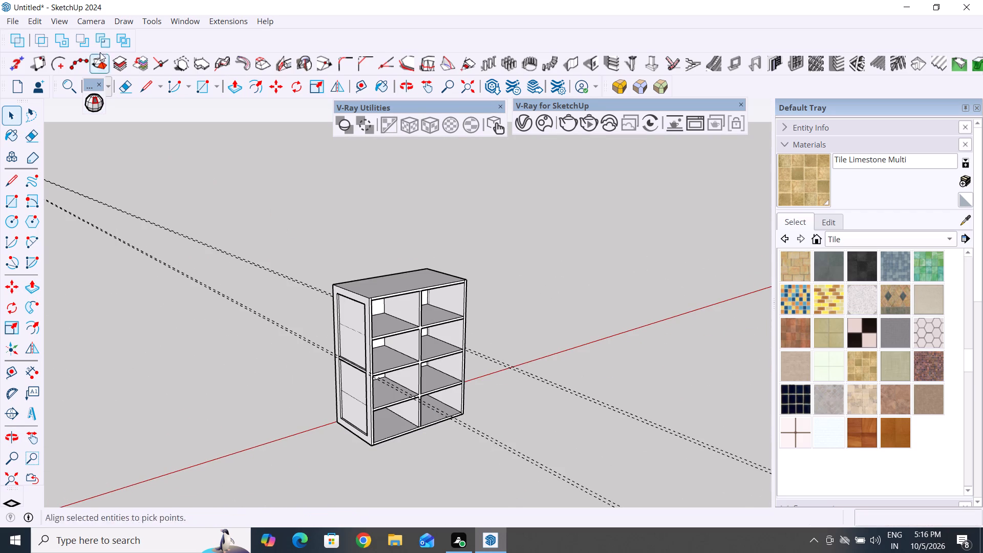
pyautogui.click(36, 21)
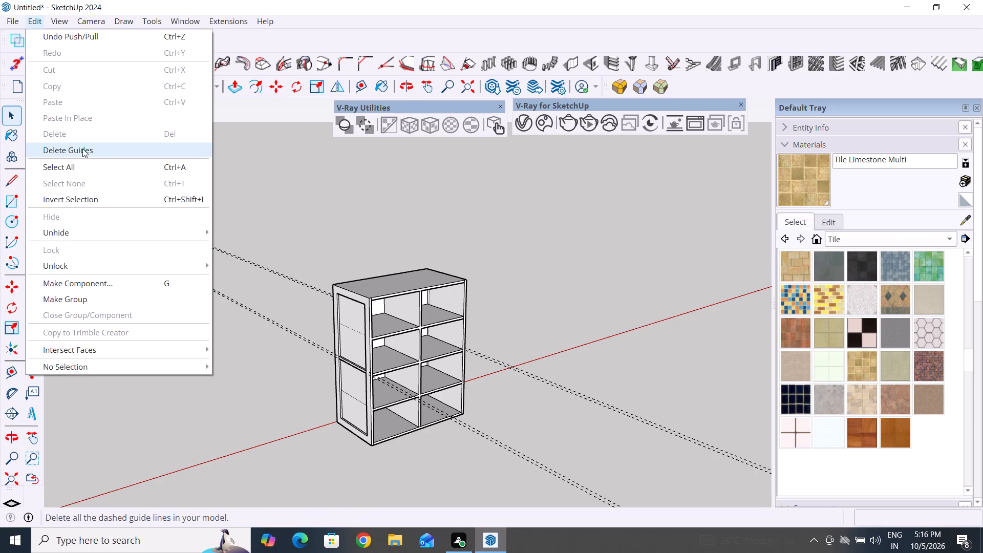
pyautogui.click(82, 148)
pyautogui.click(217, 359)
# Examine the cabinet's recessed side panels and open front from both sides.
pyautogui.moveTo(451, 408); pyautogui.dragTo(391, 410, button='middle')
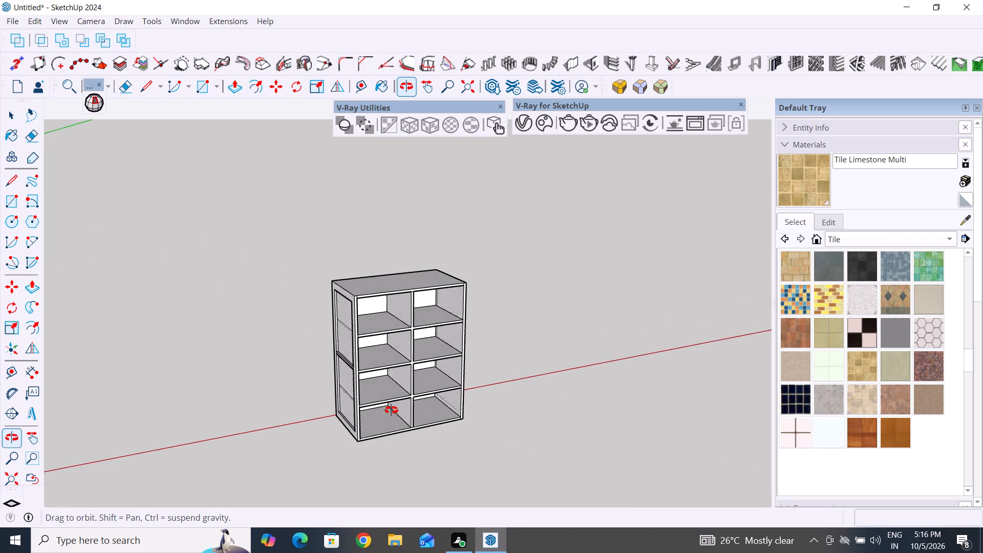
pyautogui.moveTo(391, 410); pyautogui.dragTo(120, 349, button='middle')
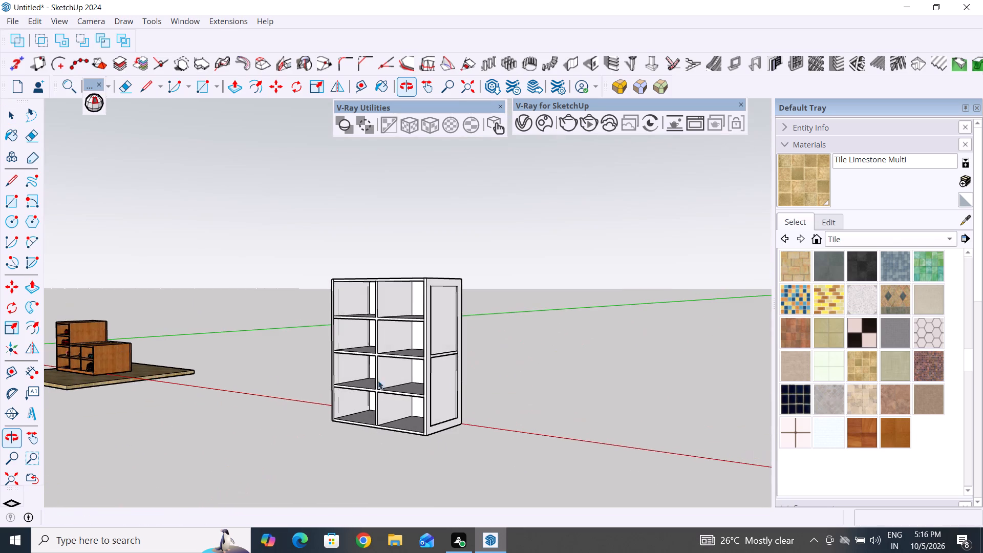
pyautogui.moveTo(453, 382); pyautogui.dragTo(364, 386, button='middle')
pyautogui.moveTo(271, 404); pyautogui.dragTo(608, 409, button='middle')
pyautogui.scroll(2, 568, 322)
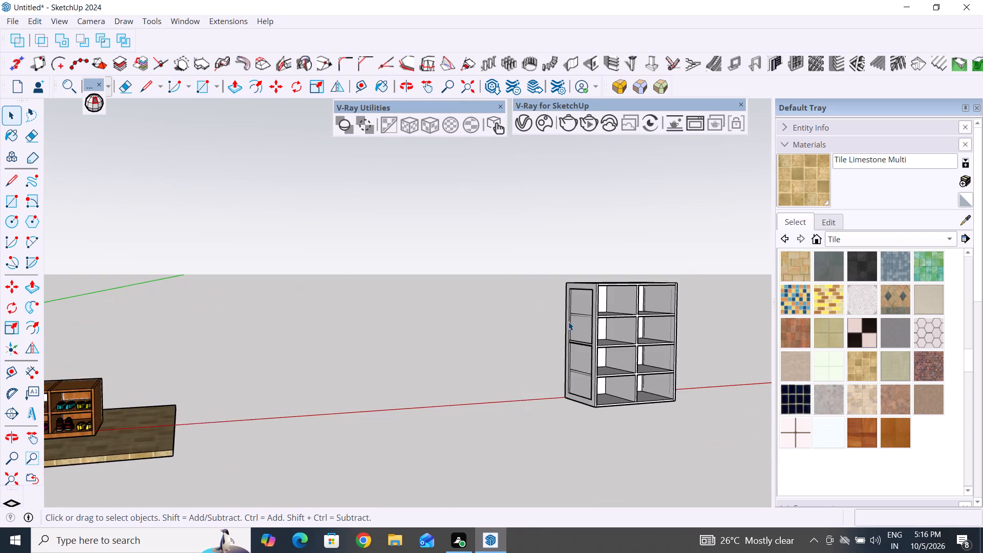
pyautogui.scroll(9, 568, 322)
pyautogui.moveTo(606, 315); pyautogui.dragTo(638, 389, button='middle')
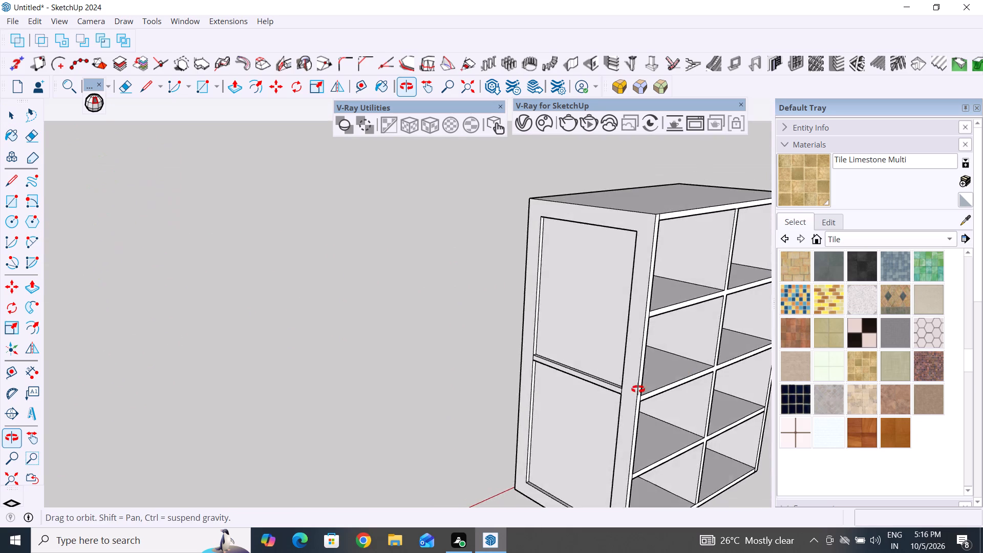
pyautogui.moveTo(638, 389); pyautogui.dragTo(540, 392, button='middle')
pyautogui.scroll(-11, 387, 352)
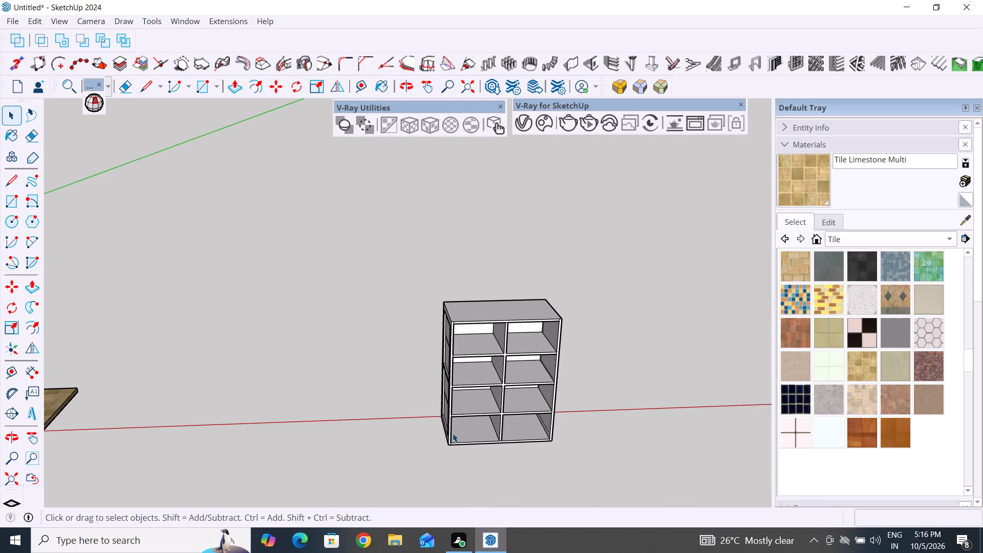
# Draw a 1" vertical line across the bottom frame's front edge, centred beneath the middle divider.
pyautogui.moveTo(586, 409); pyautogui.dragTo(600, 308, button='middle')
pyautogui.moveTo(467, 462); pyautogui.dragTo(471, 476, button='middle')
pyautogui.moveTo(519, 430); pyautogui.dragTo(482, 491, button='middle')
pyautogui.scroll(4, 506, 453)
pyautogui.moveTo(507, 442); pyautogui.dragTo(495, 465, button='middle')
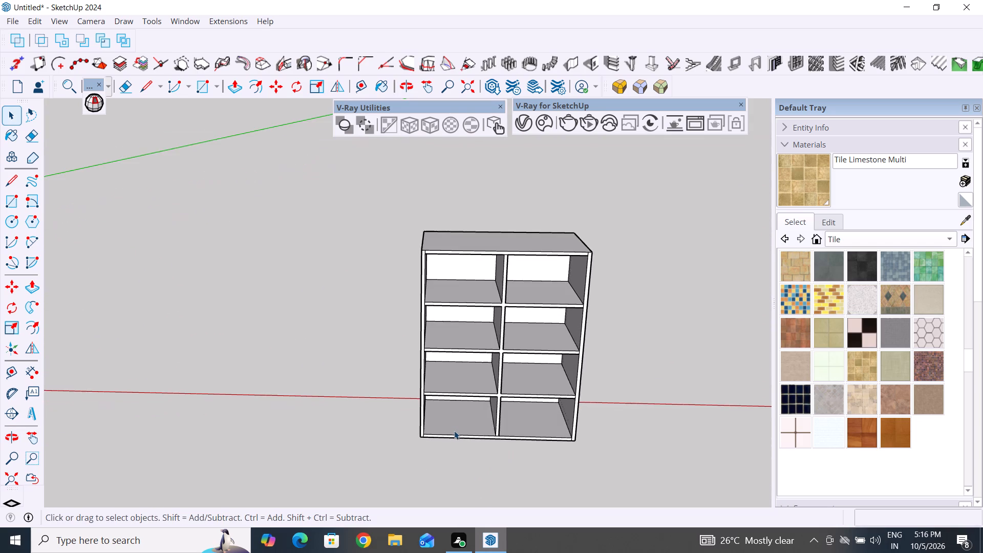
pyautogui.scroll(4, 453, 423)
pyautogui.scroll(-5, 411, 376)
pyautogui.scroll(4, 415, 431)
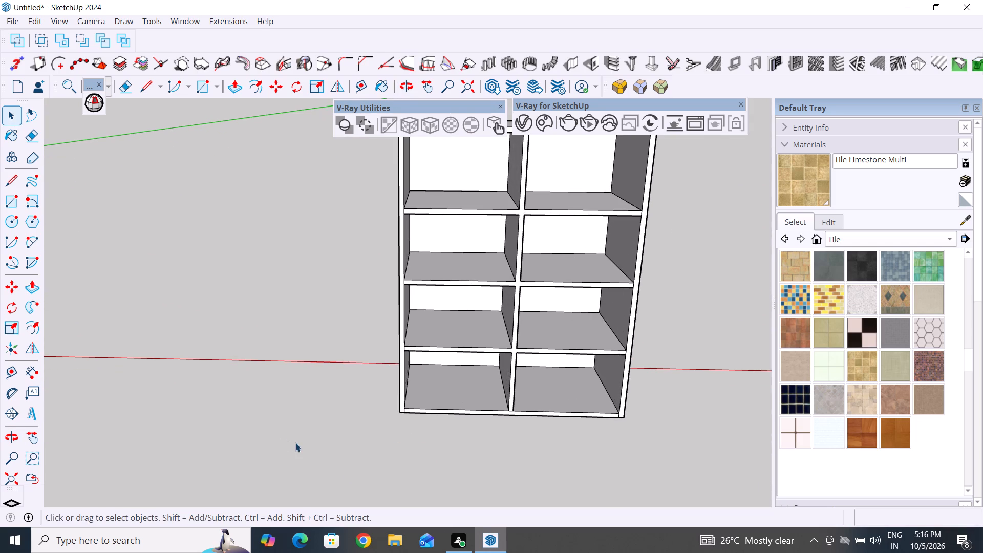
pyautogui.scroll(7, 517, 408)
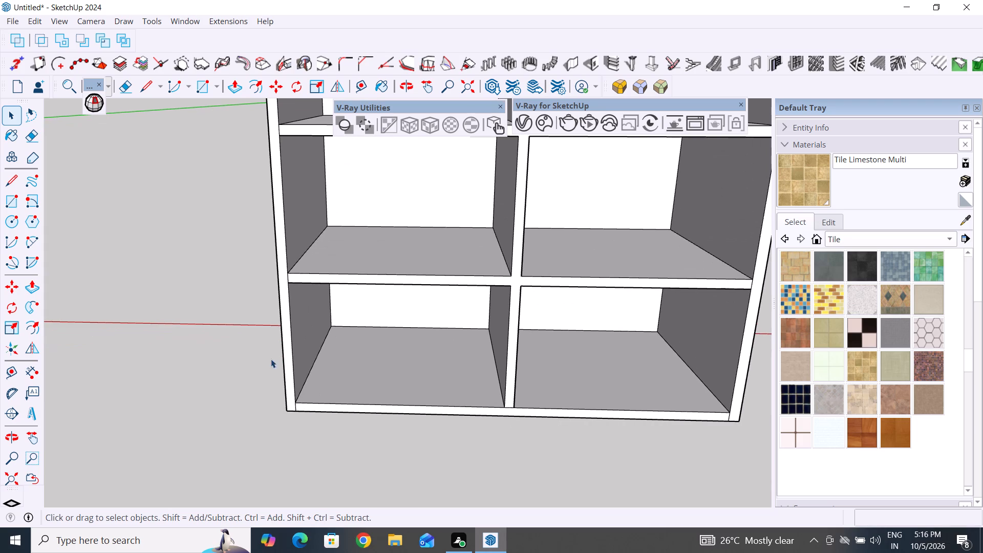
pyautogui.click(14, 182)
pyautogui.scroll(4, 500, 429)
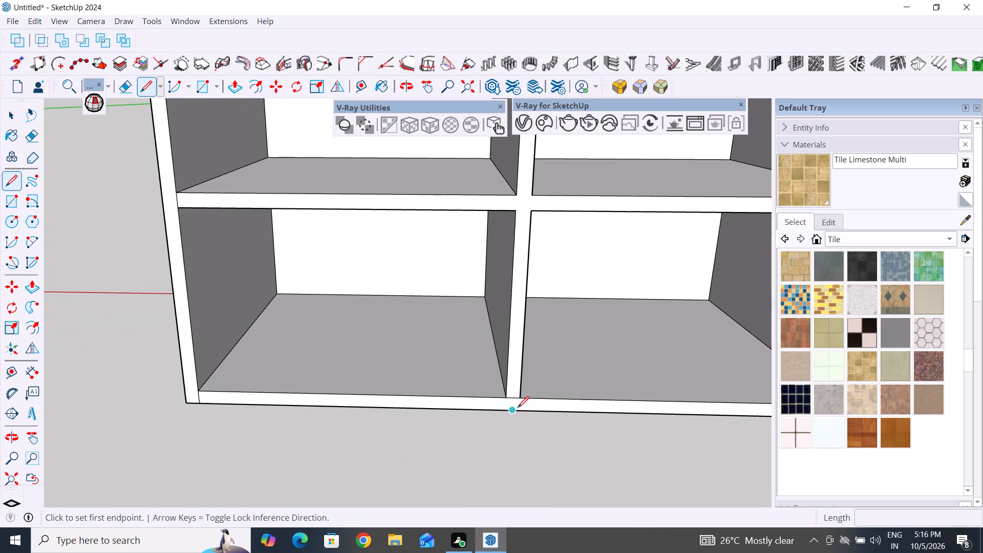
pyautogui.scroll(8, 514, 398)
pyautogui.click(512, 398)
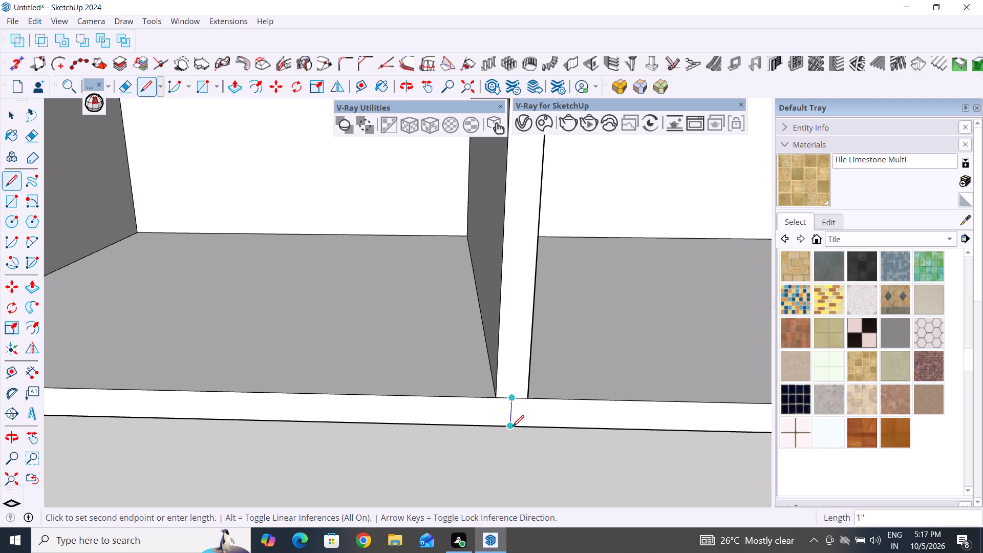
pyautogui.click(512, 427)
# Draw a line along the green axis from the bottom edge beneath the middle divider, straight out from the cabinet front.
pyautogui.scroll(-10, 512, 449)
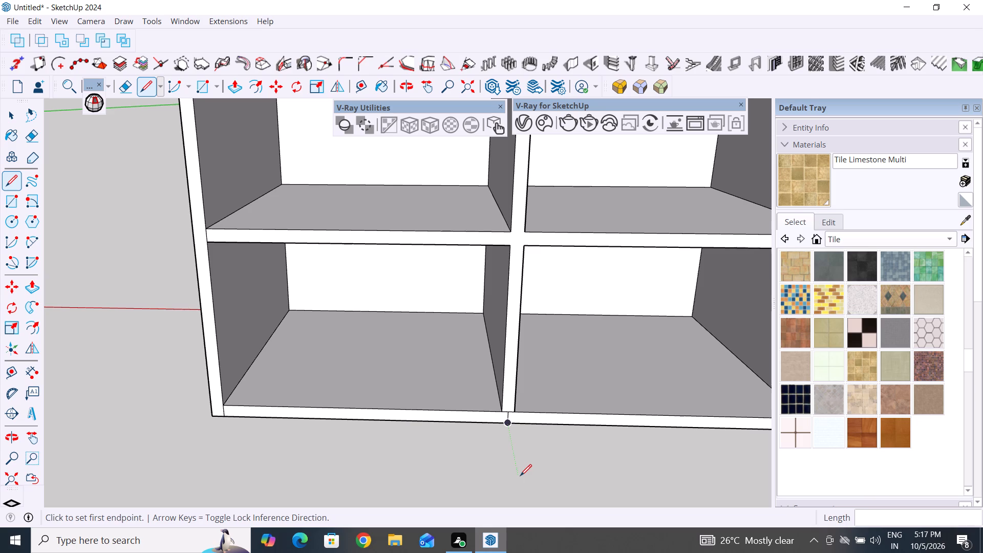
pyautogui.moveTo(520, 476); pyautogui.dragTo(671, 445, button='middle')
pyautogui.scroll(-5, 522, 393)
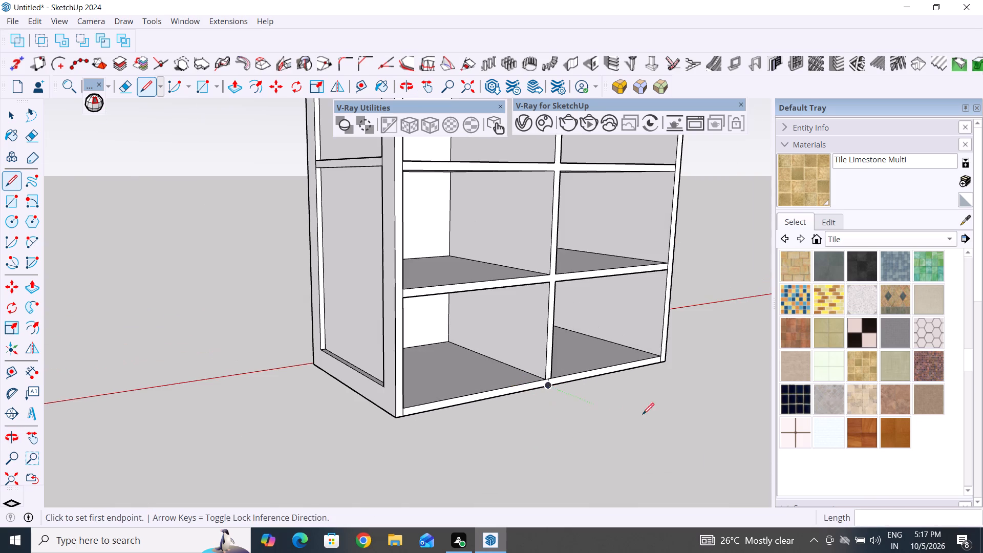
pyautogui.moveTo(518, 369); pyautogui.dragTo(583, 474, button='middle')
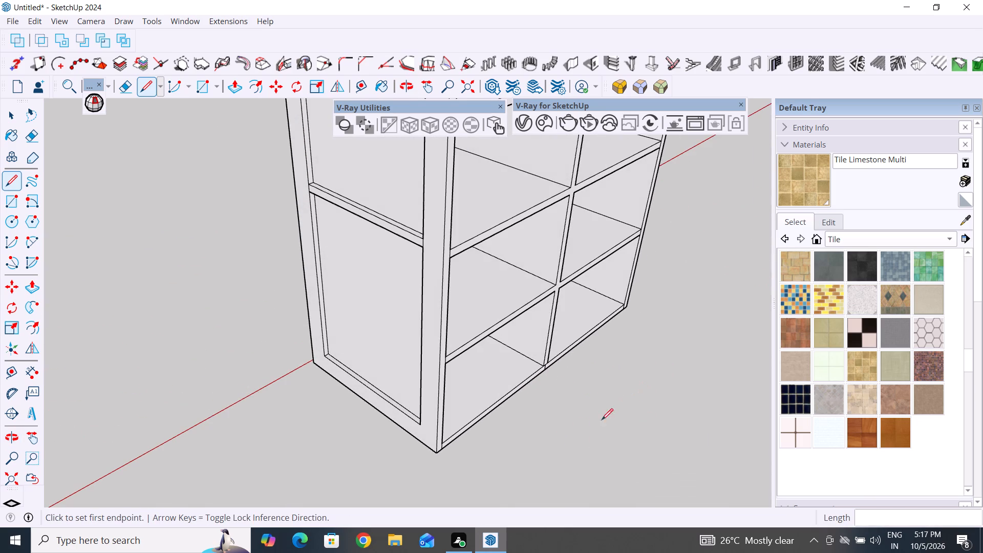
pyautogui.click(13, 117)
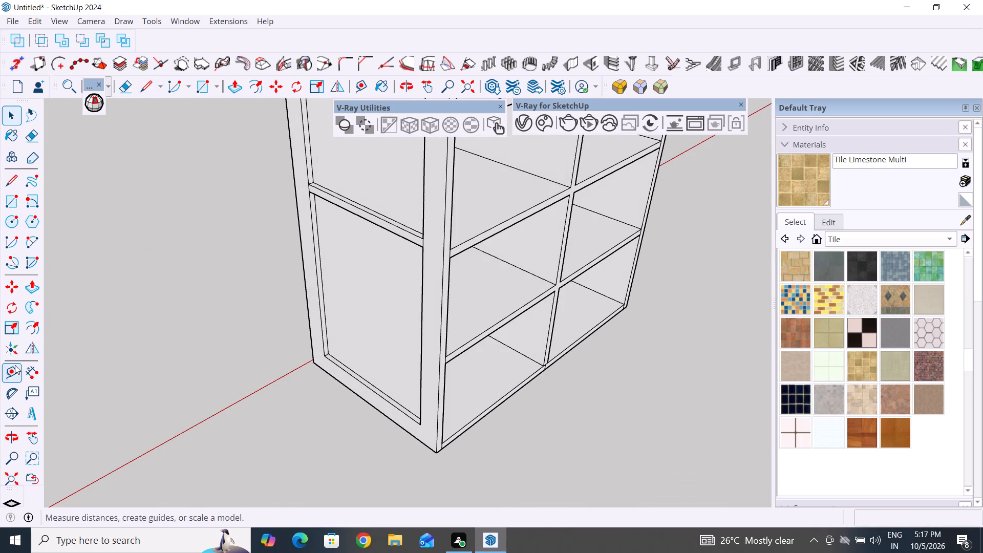
pyautogui.click(12, 371)
pyautogui.click(14, 182)
pyautogui.scroll(4, 602, 382)
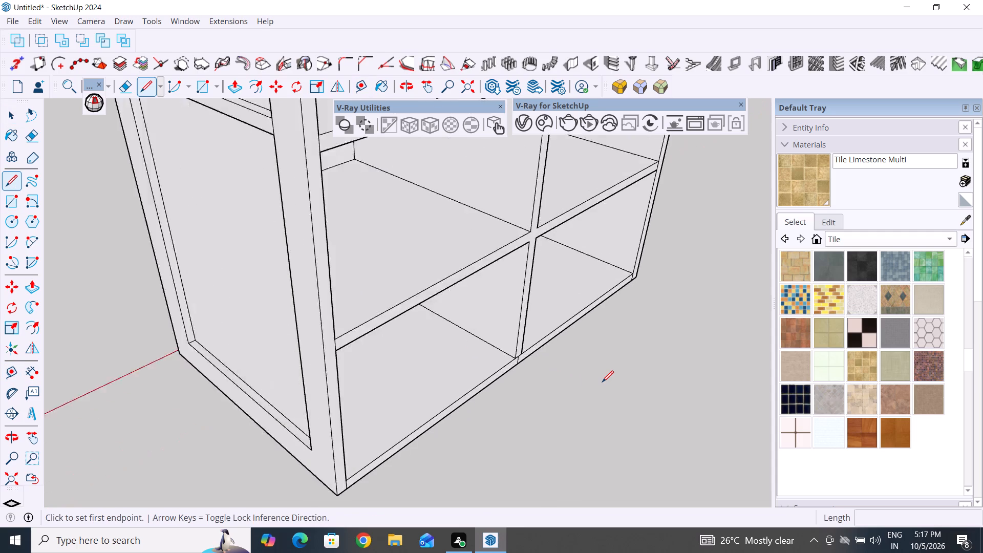
pyautogui.scroll(5, 602, 382)
pyautogui.click(468, 357)
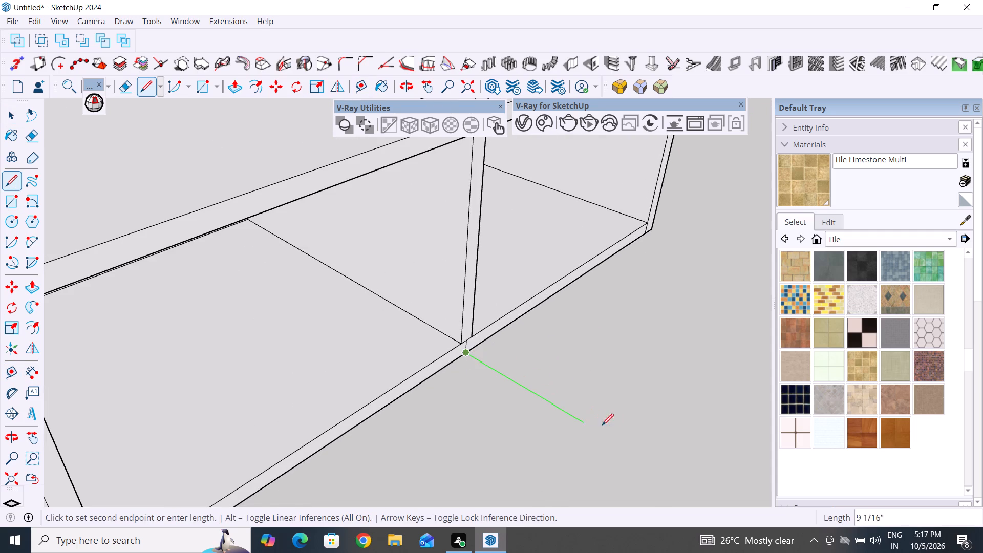
pyautogui.click(666, 466)
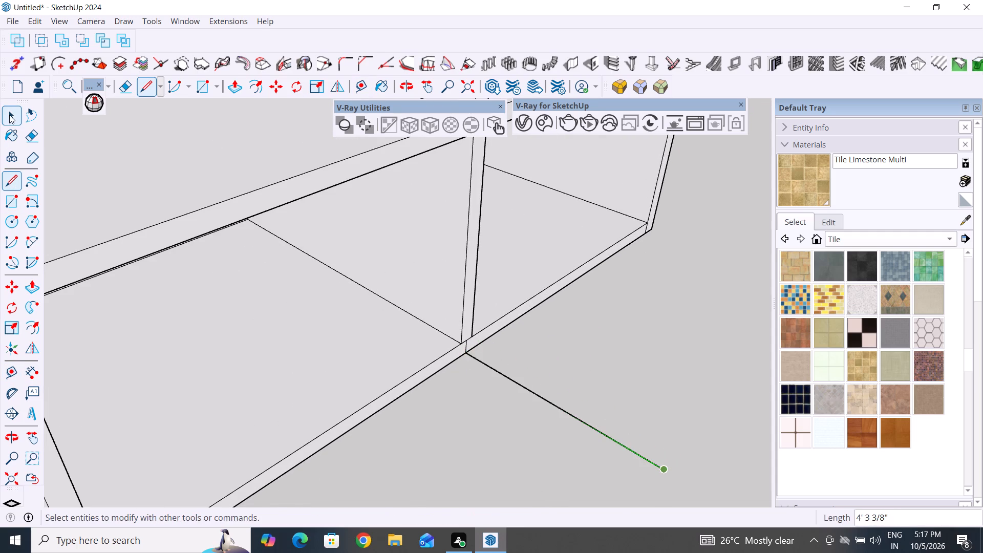
pyautogui.click(9, 115)
pyautogui.scroll(-11, 409, 282)
pyautogui.moveTo(406, 391); pyautogui.dragTo(307, 467, button='middle')
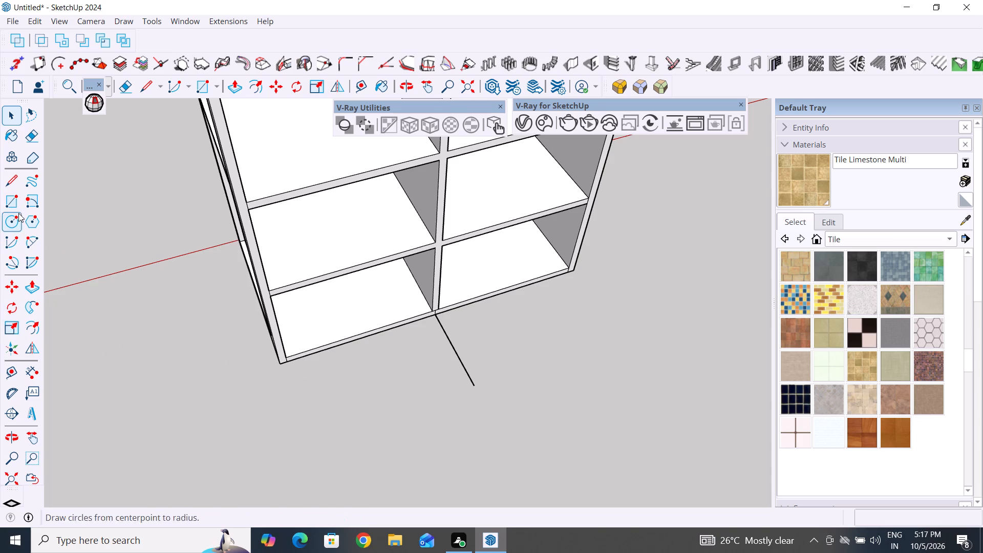
# Draw a line along the red axis from the outer end of the projecting line, parallel to the cabinet front and past its corner.
pyautogui.click(17, 185)
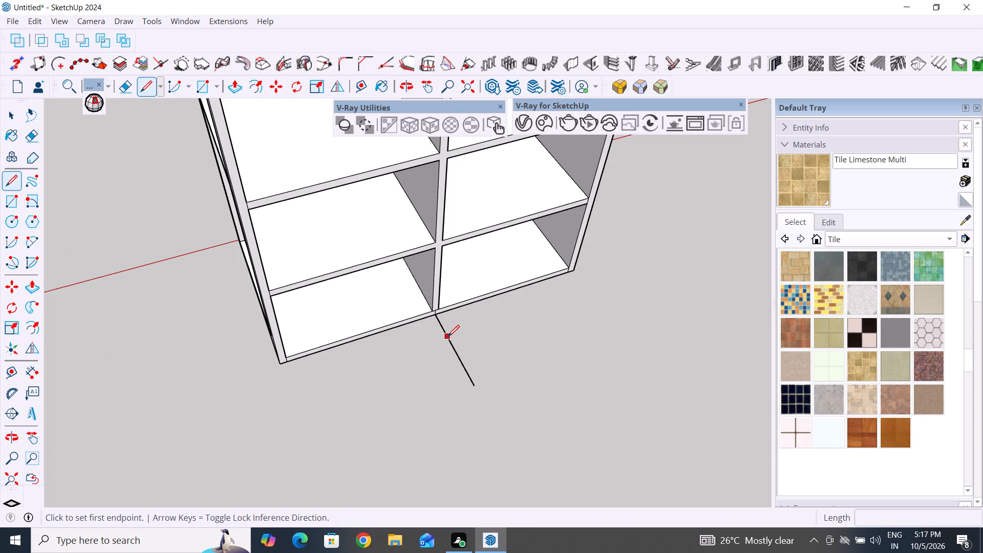
pyautogui.click(474, 389)
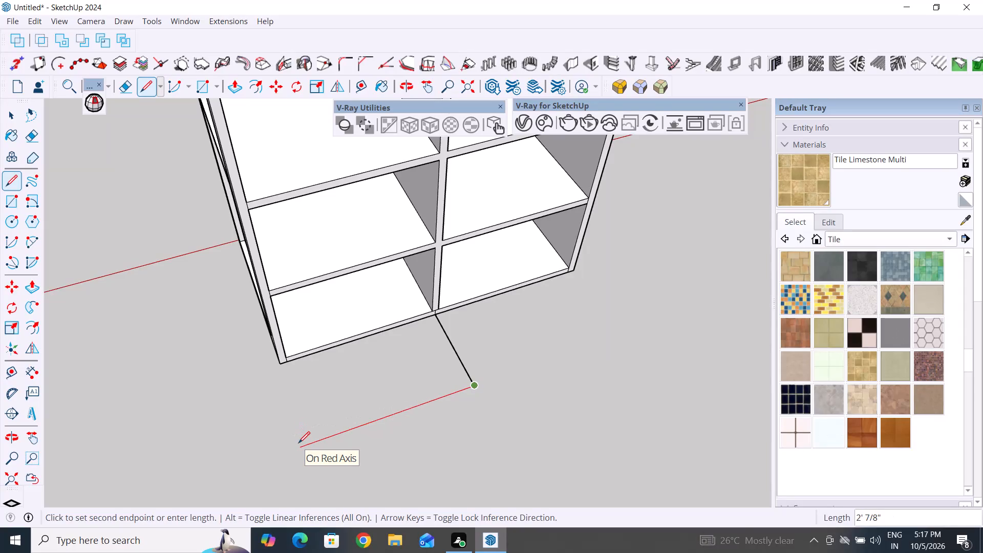
pyautogui.click(281, 448)
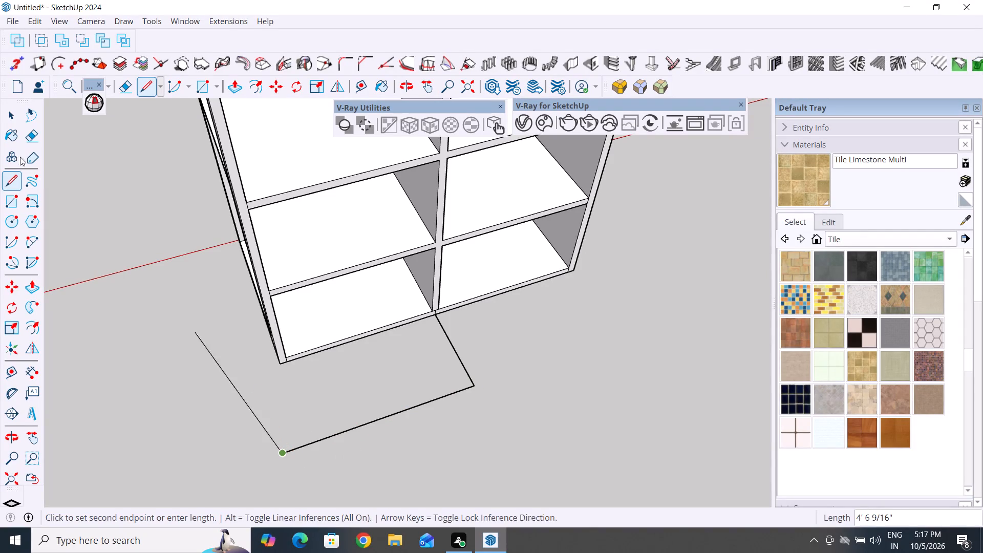
pyautogui.click(6, 112)
# Draw a line about 1' 1 9/16" long along the green axis from the cabinet's bottom front corner to the parallel line.
pyautogui.click(11, 180)
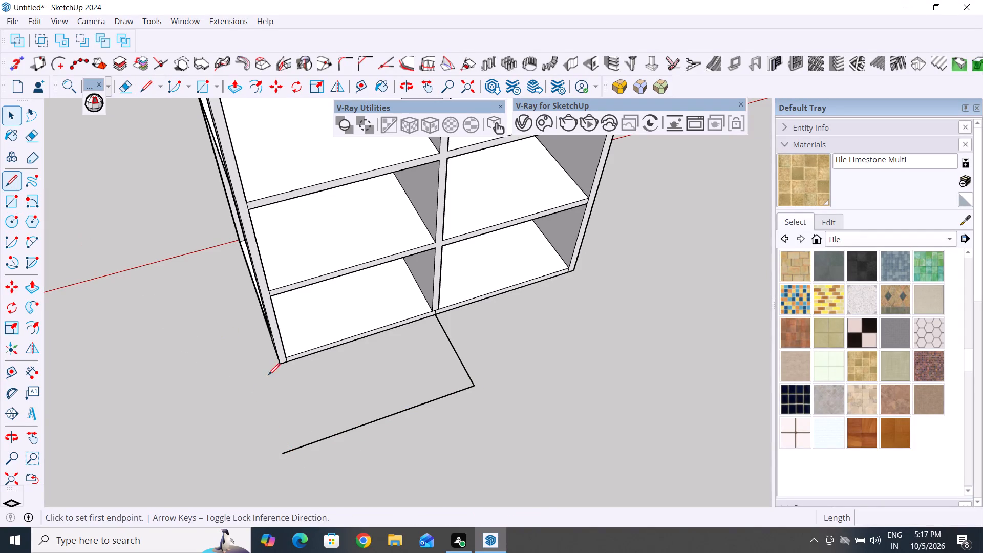
pyautogui.click(281, 364)
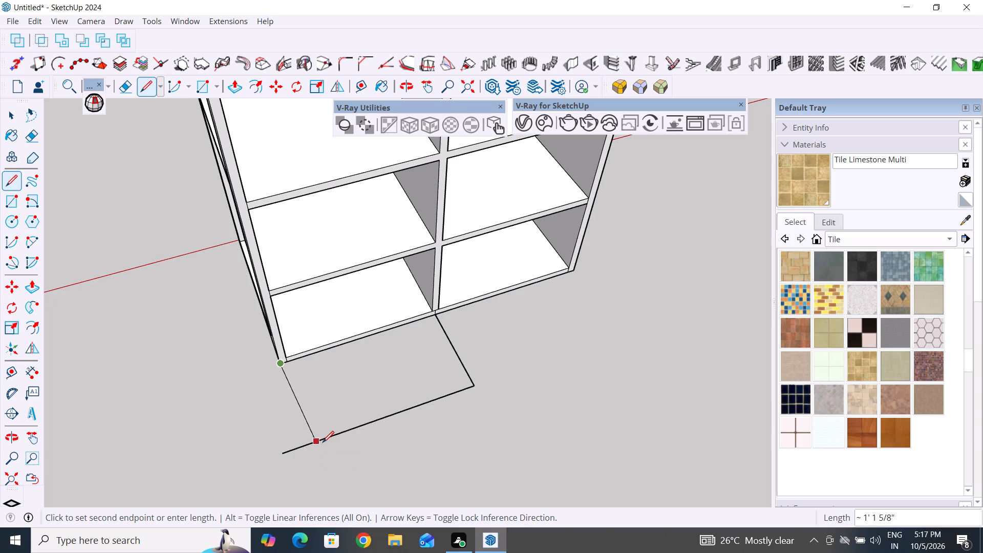
pyautogui.scroll(-5, 324, 442)
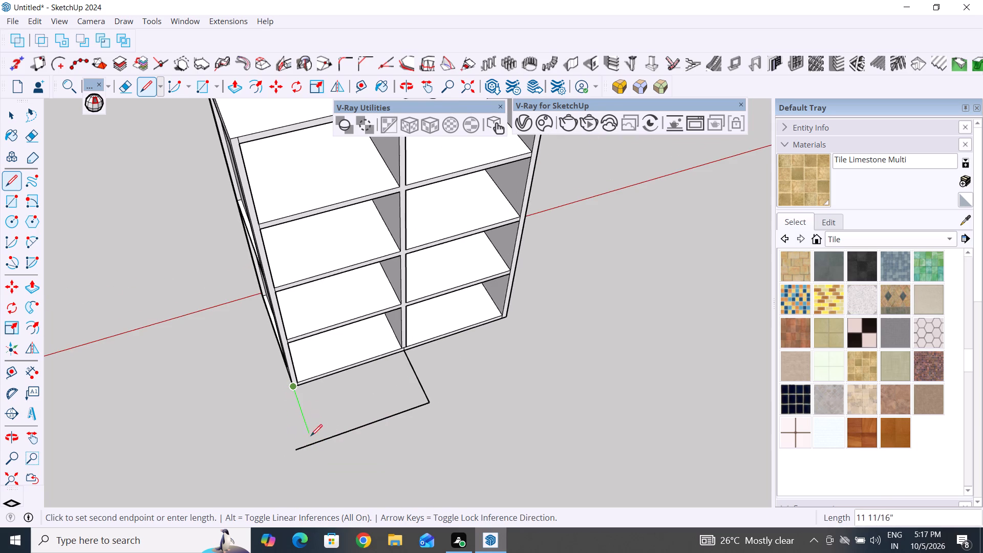
pyautogui.click(313, 446)
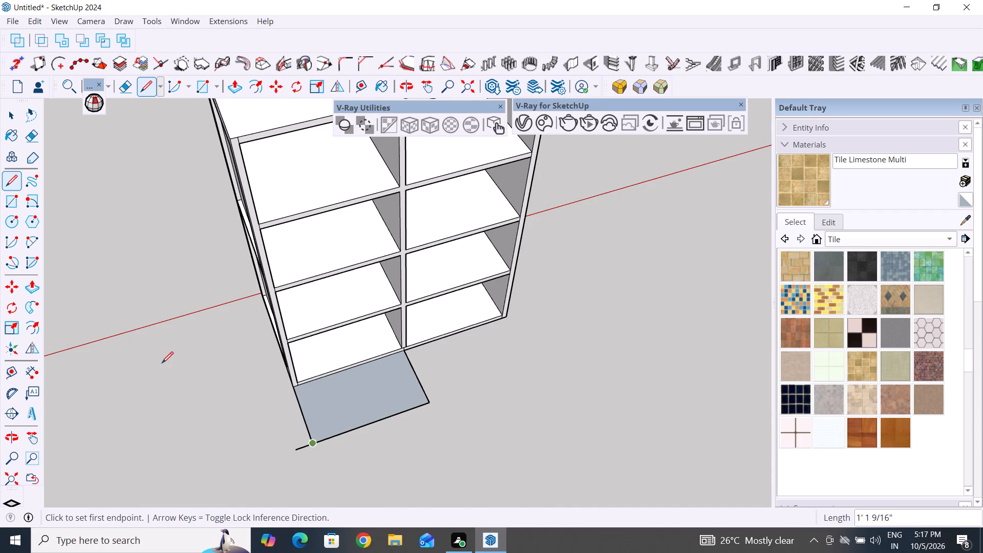
# Delete the face enclosed by the lines in front of the cabinet, keeping its edges.
pyautogui.click(5, 113)
pyautogui.click(355, 398)
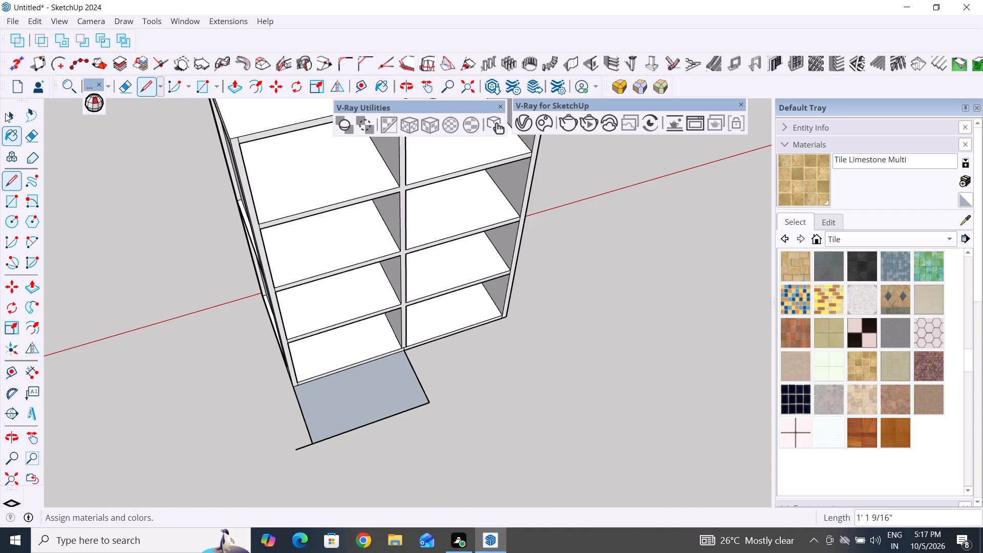
pyautogui.press('Delete')
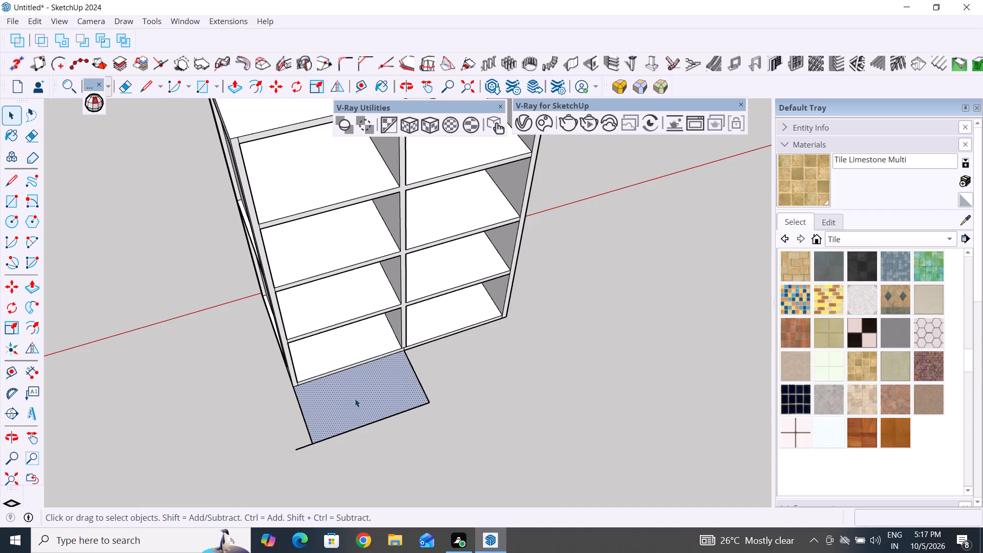
# Draw a closed strip 1" thick and about 2' long along the outer side of the line parallel to the cabinet front.
pyautogui.click(16, 182)
pyautogui.scroll(7, 343, 463)
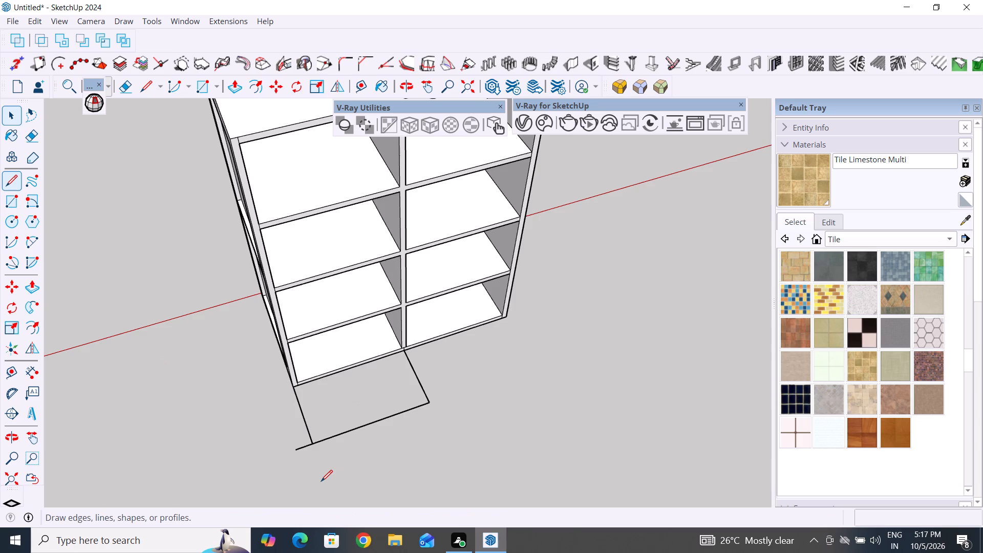
pyautogui.click(303, 429)
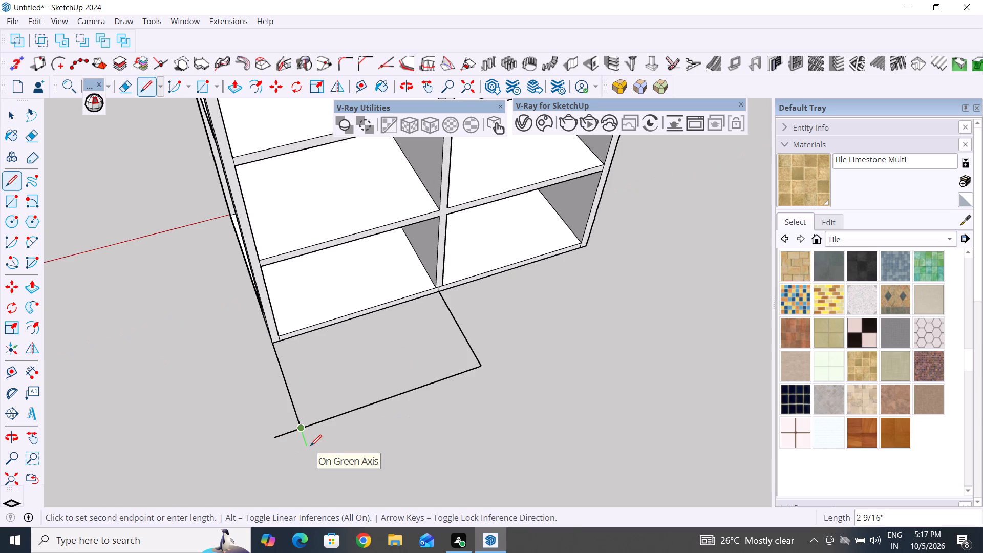
pyautogui.write('1"')
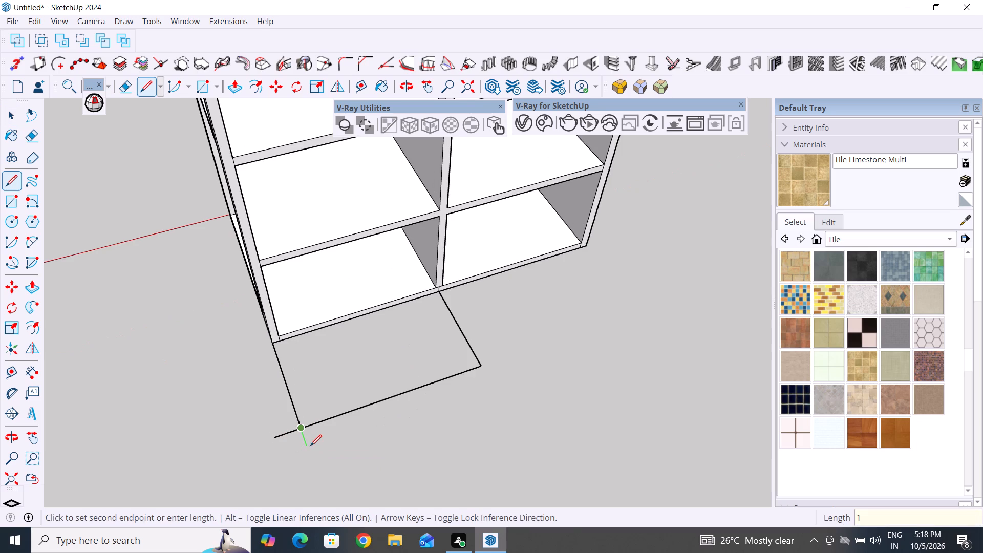
pyautogui.press('Return')
pyautogui.scroll(3, 464, 403)
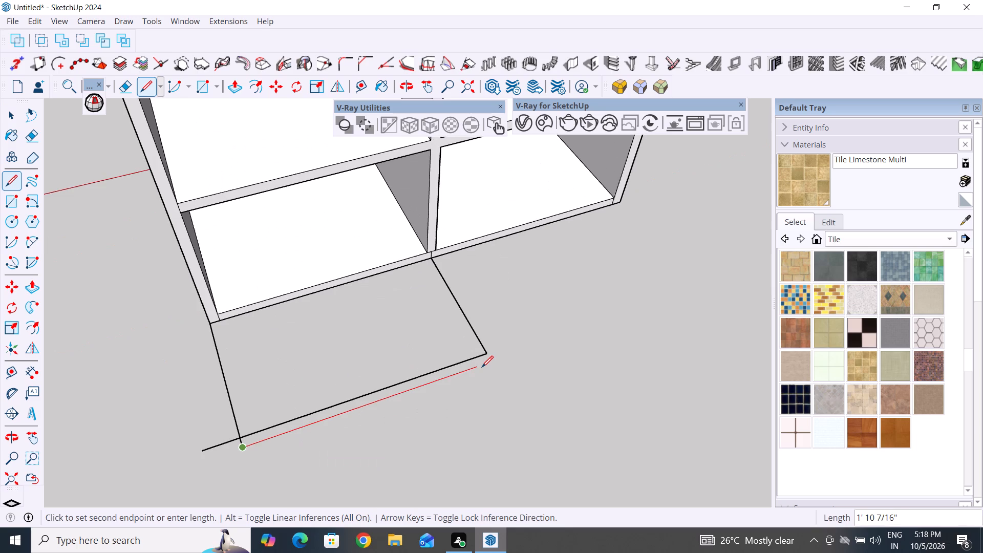
pyautogui.click(491, 365)
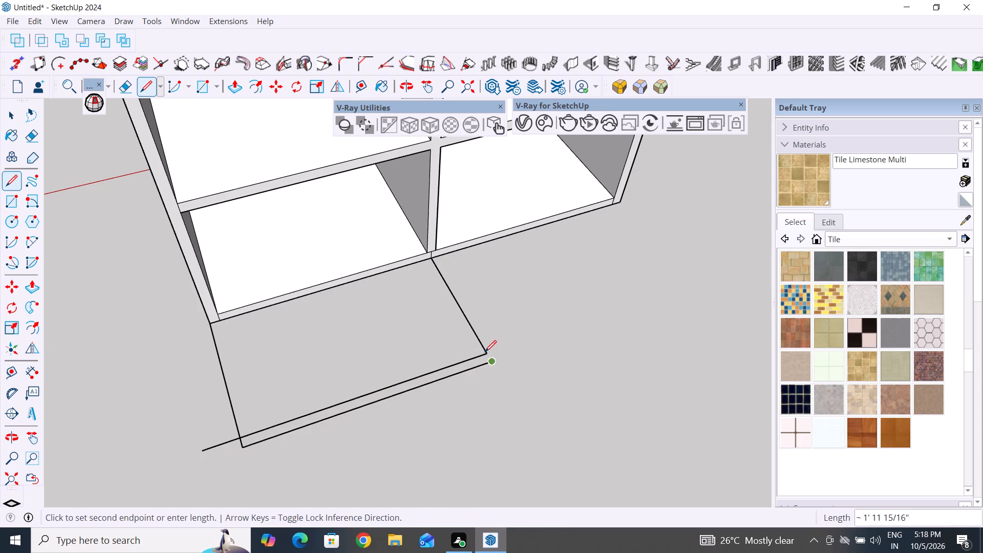
pyautogui.click(485, 352)
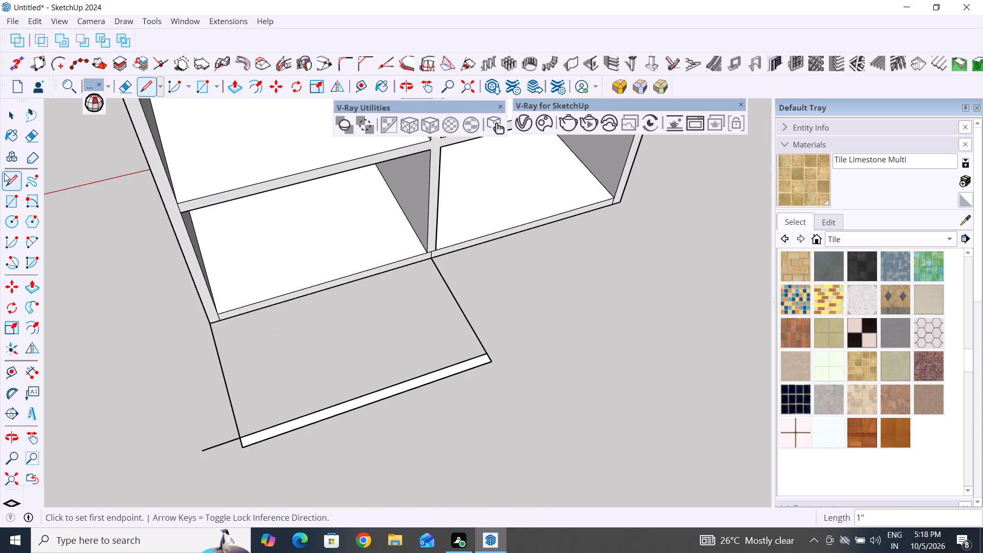
# Erase the two connecting lines, the overhanging line end and the short divider mark on the bottom frame, leaving only the strip.
pyautogui.click(5, 116)
pyautogui.click(130, 88)
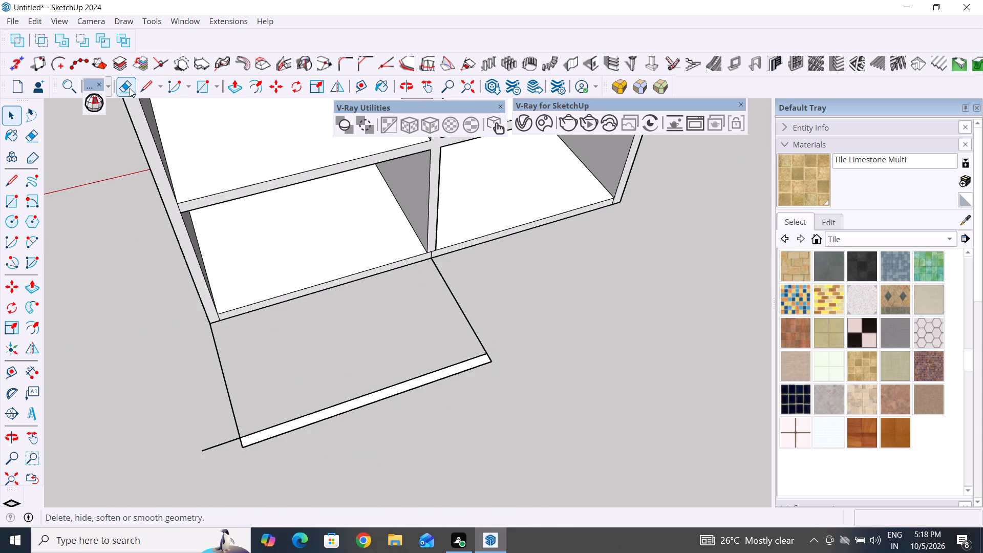
pyautogui.moveTo(248, 348); pyautogui.dragTo(202, 415)
pyautogui.moveTo(242, 405); pyautogui.dragTo(235, 417)
pyautogui.moveTo(230, 426); pyautogui.dragTo(232, 467)
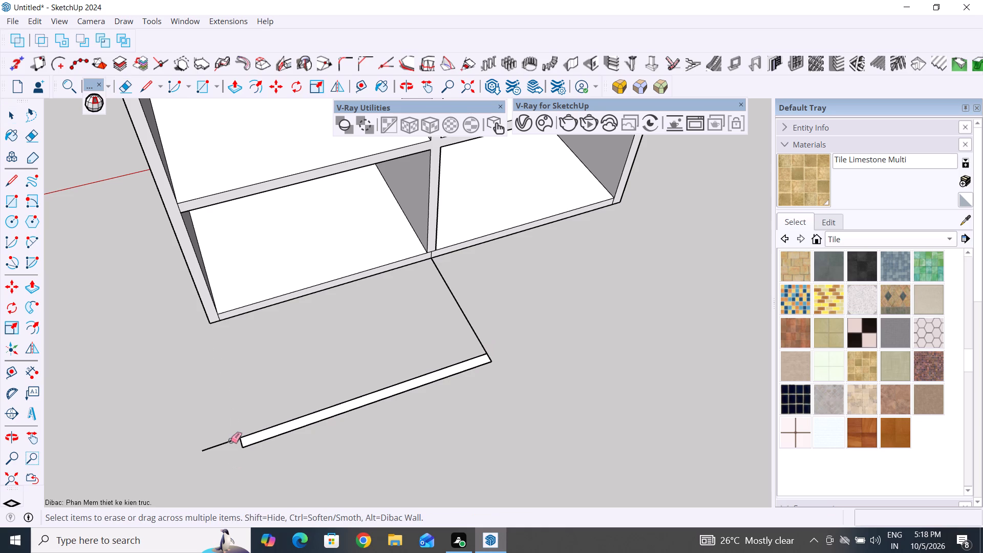
pyautogui.click(230, 440)
pyautogui.moveTo(471, 300); pyautogui.dragTo(451, 324)
pyautogui.scroll(4, 445, 286)
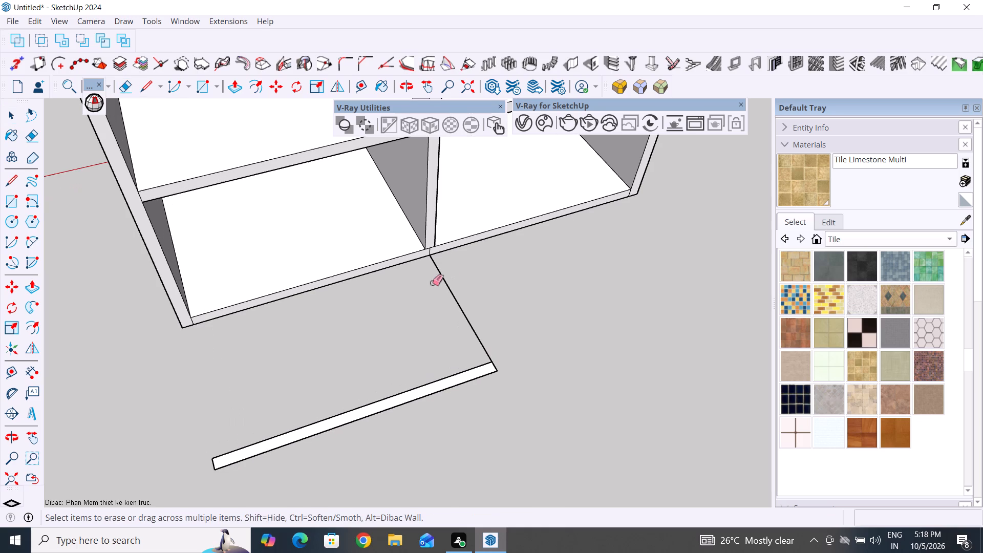
pyautogui.scroll(3, 428, 252)
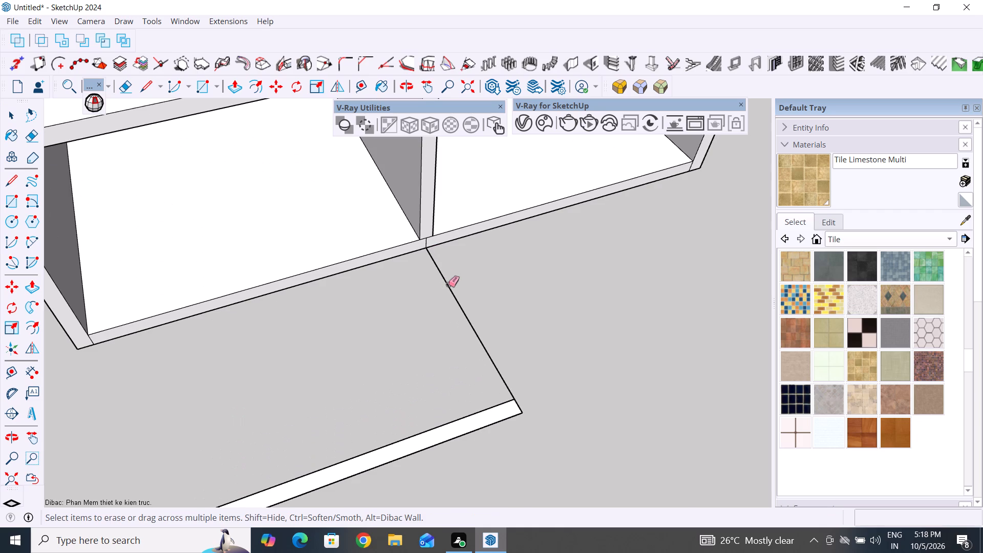
pyautogui.click(448, 284)
pyautogui.scroll(4, 426, 244)
pyautogui.moveTo(429, 241); pyautogui.dragTo(420, 243)
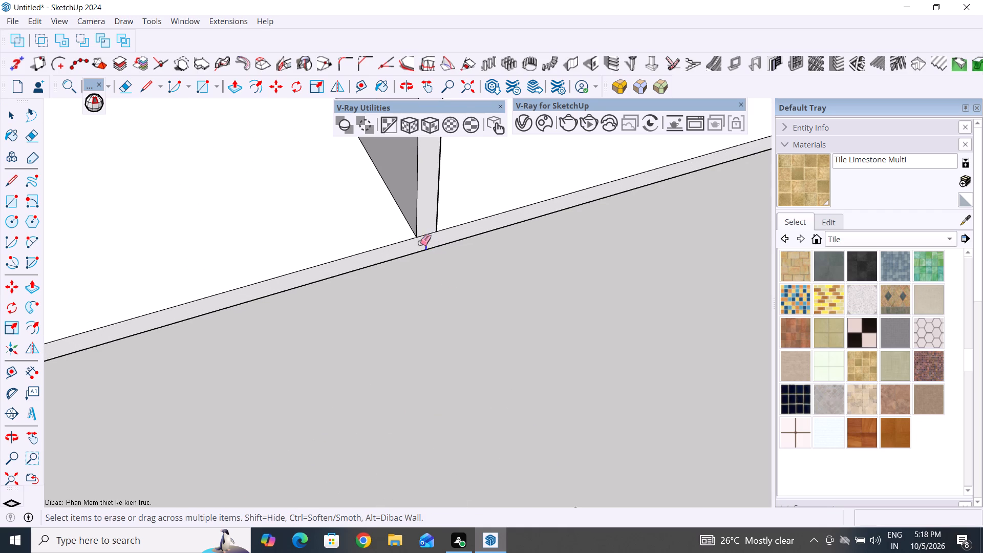
pyautogui.click(426, 235)
pyautogui.scroll(-9, 395, 325)
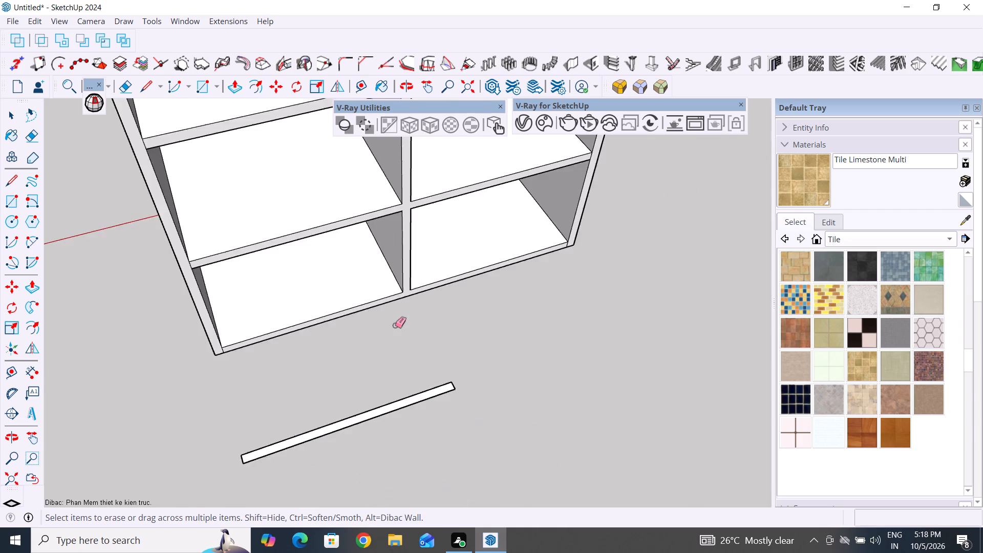
pyautogui.scroll(-10, 395, 325)
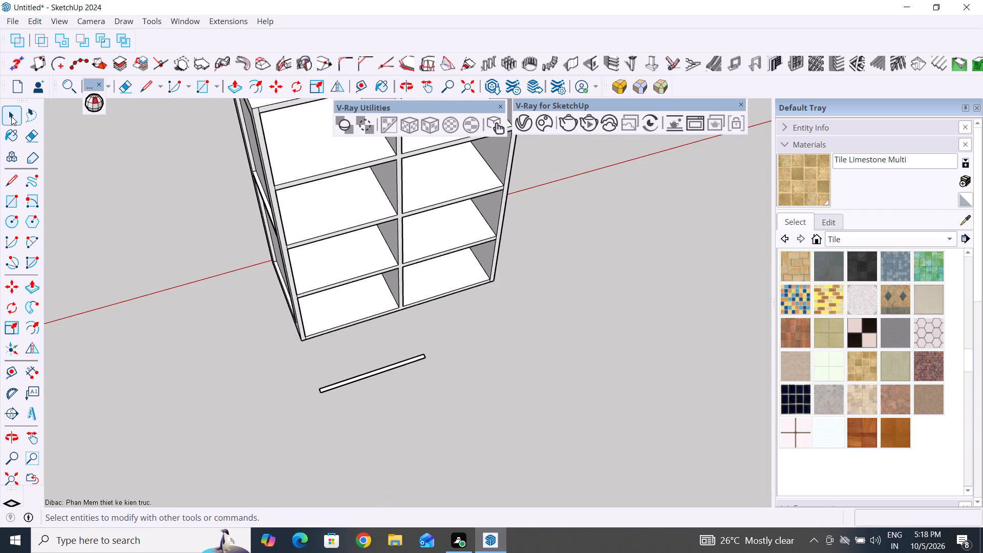
# Push/Pull the strip's face up 5' to the cabinet's top, forming a door panel.
pyautogui.click(11, 116)
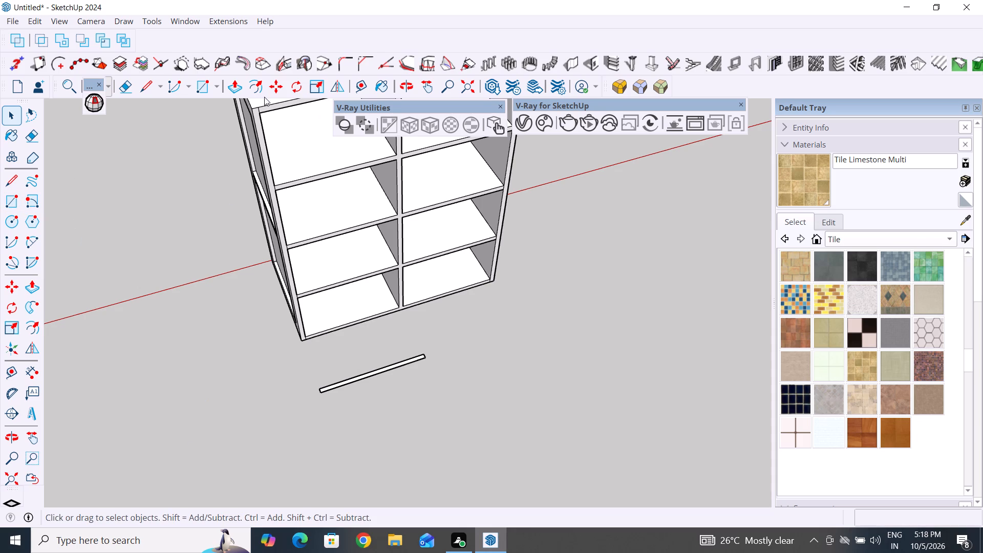
pyautogui.click(205, 88)
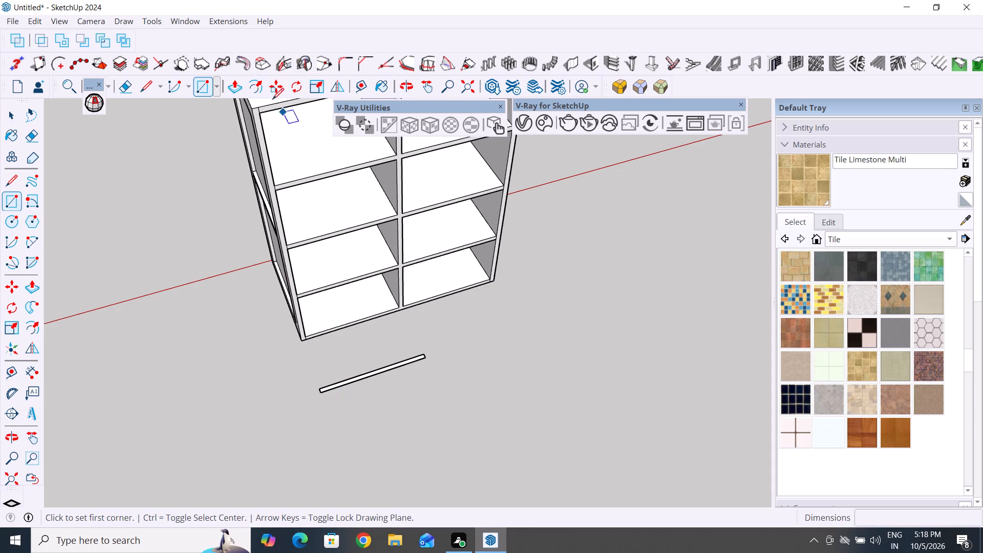
pyautogui.click(240, 84)
pyautogui.scroll(4, 388, 366)
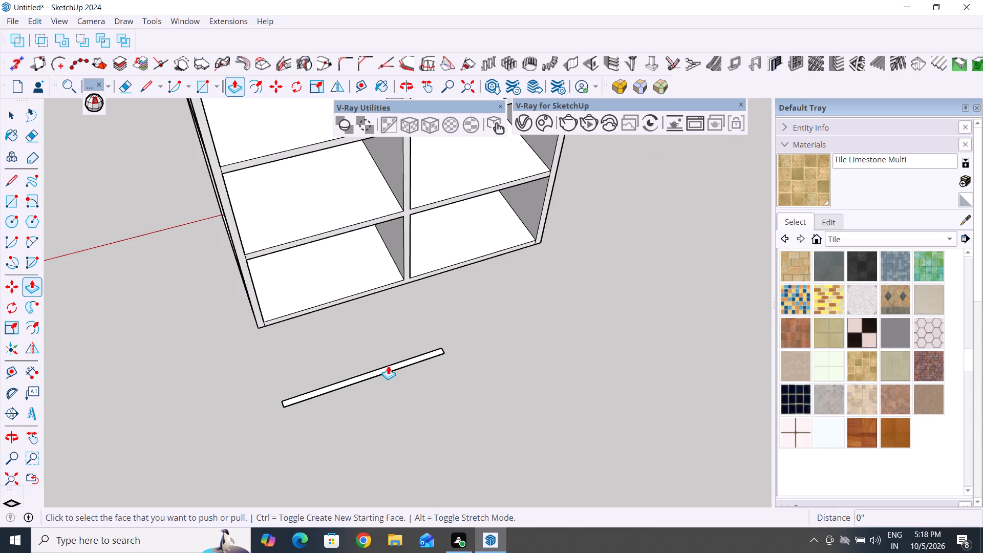
pyautogui.scroll(9, 388, 366)
pyautogui.click(409, 366)
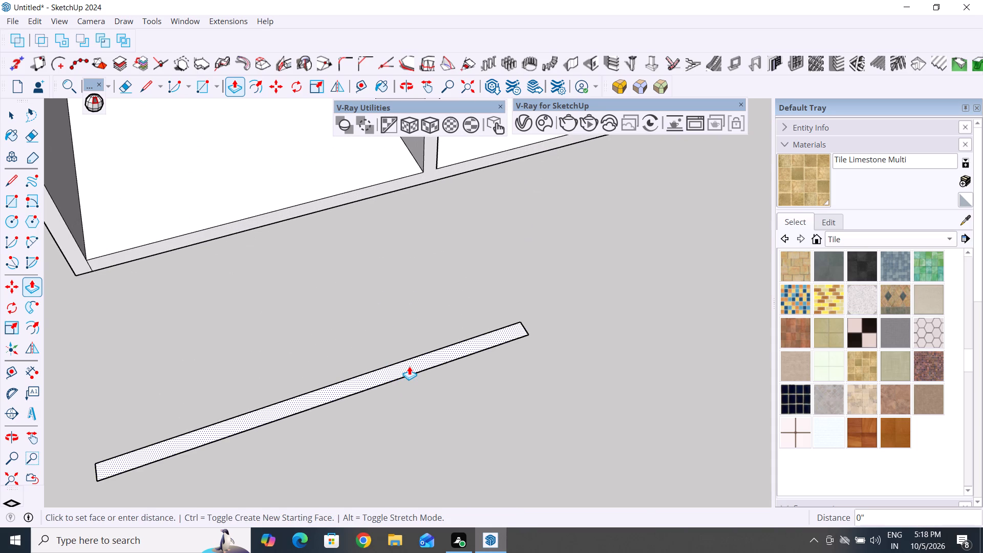
pyautogui.scroll(-11, 582, 457)
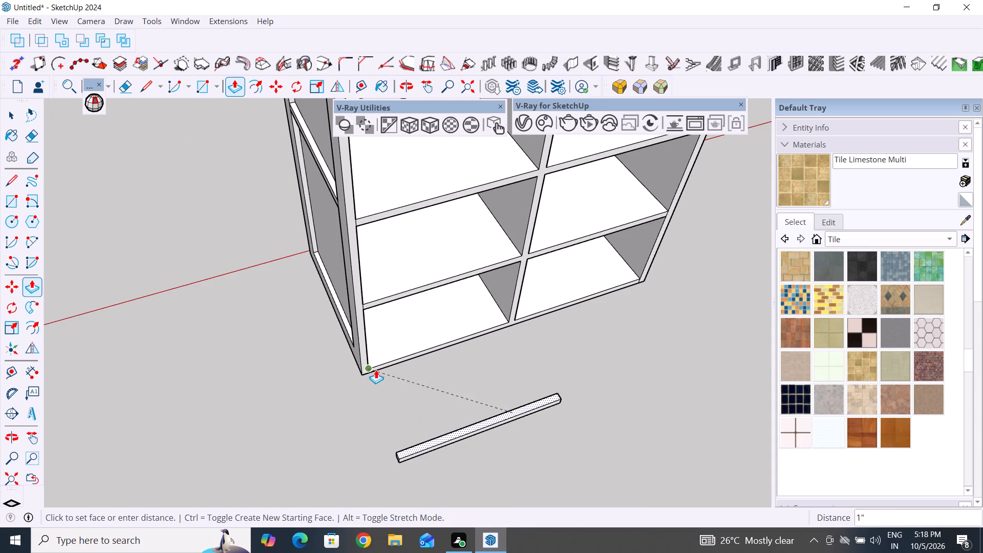
pyautogui.scroll(-6, 376, 370)
pyautogui.moveTo(443, 337); pyautogui.dragTo(612, 299, button='middle')
pyautogui.click(388, 144)
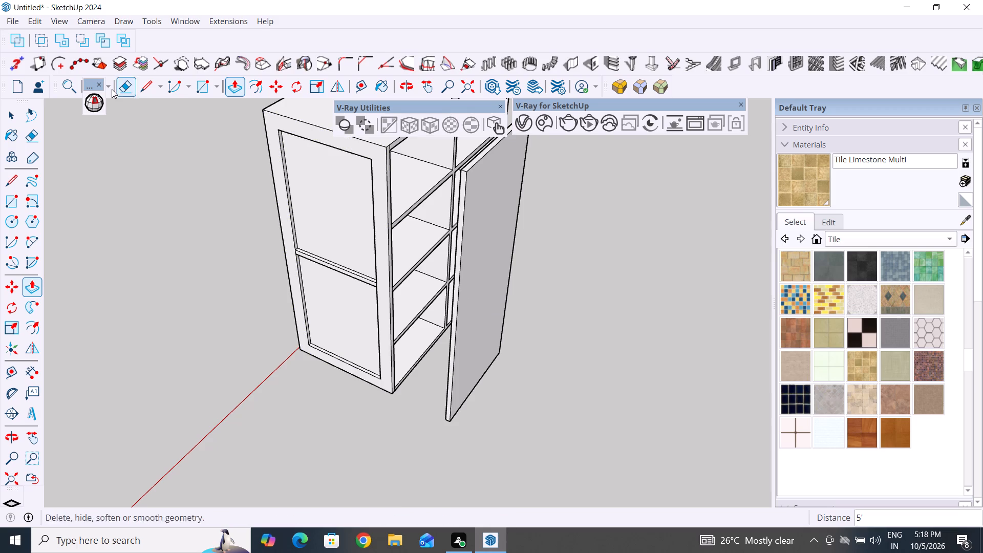
pyautogui.click(10, 114)
pyautogui.click(124, 246)
# Offset the outline of the door panel's outer face inward by about 4 1/4" to form a frame border.
pyautogui.scroll(-11, 348, 426)
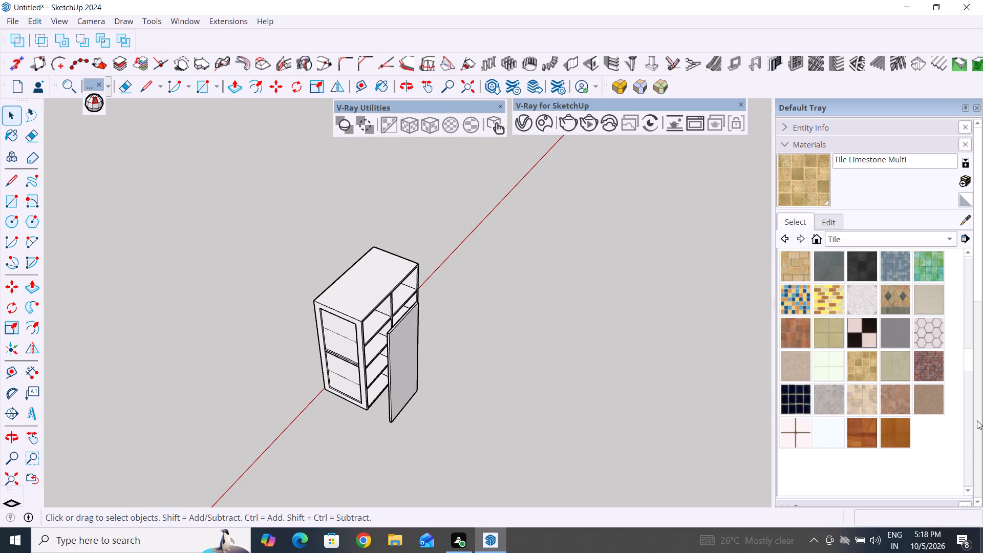
pyautogui.moveTo(472, 393); pyautogui.dragTo(328, 386, button='middle')
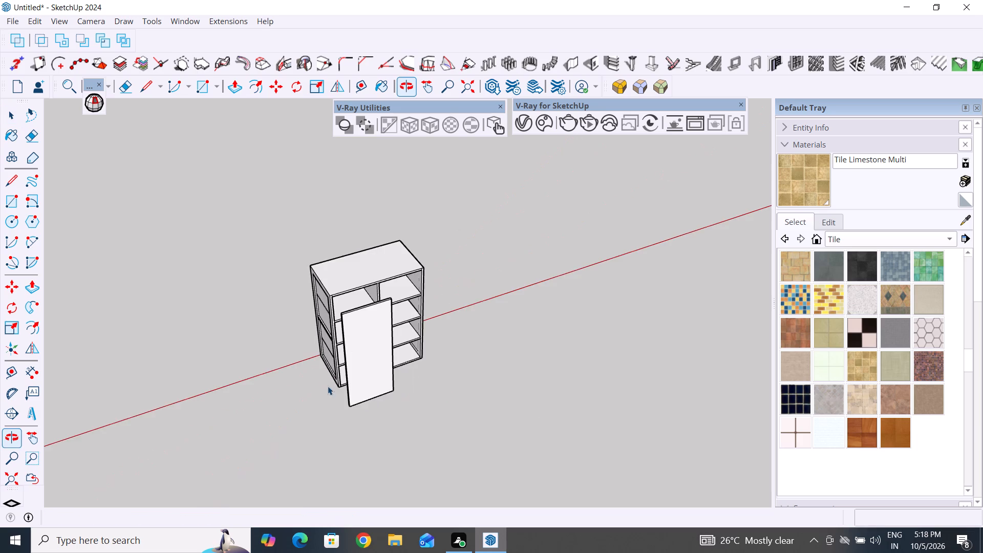
pyautogui.scroll(4, 361, 308)
pyautogui.moveTo(363, 361); pyautogui.dragTo(340, 321, button='middle')
pyautogui.scroll(1, 340, 321)
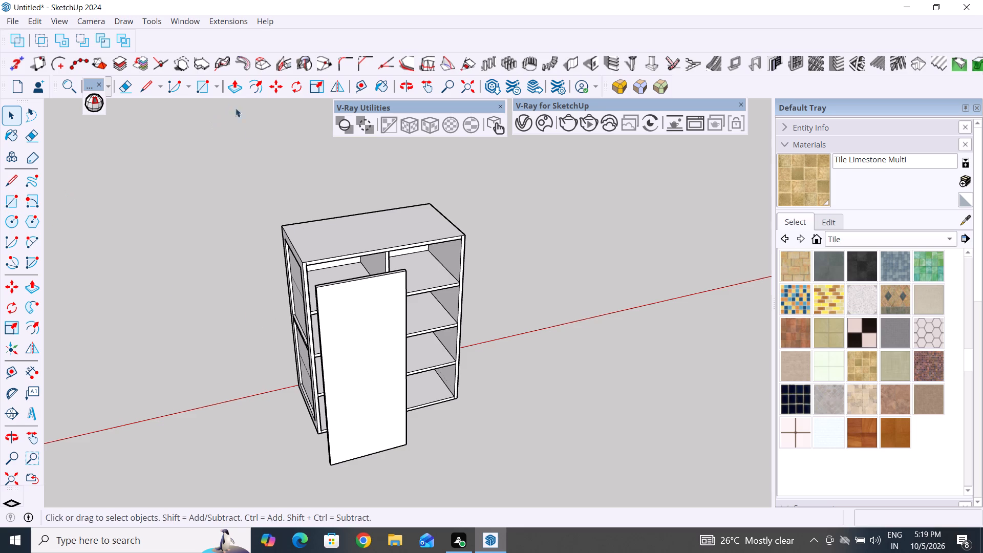
pyautogui.click(377, 352)
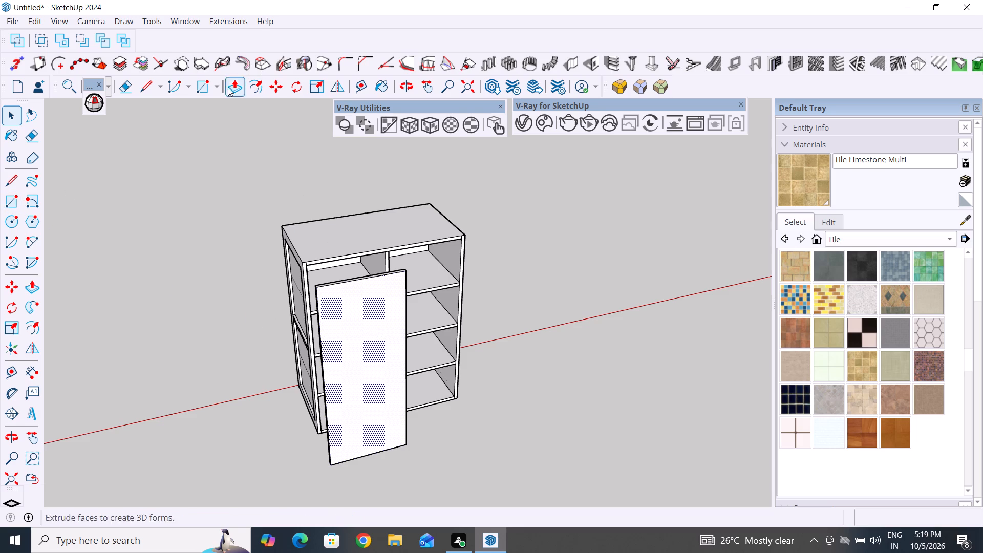
pyautogui.click(261, 83)
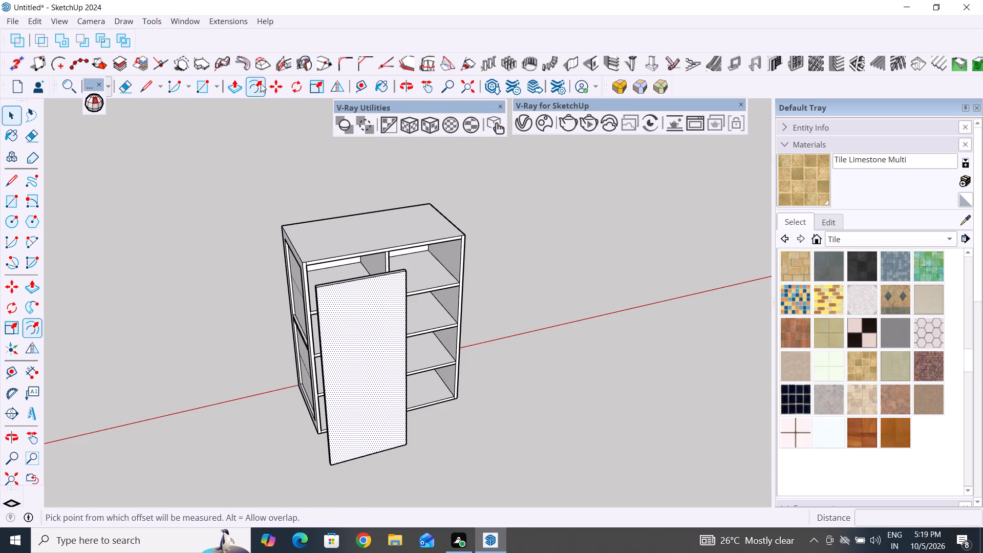
pyautogui.click(361, 281)
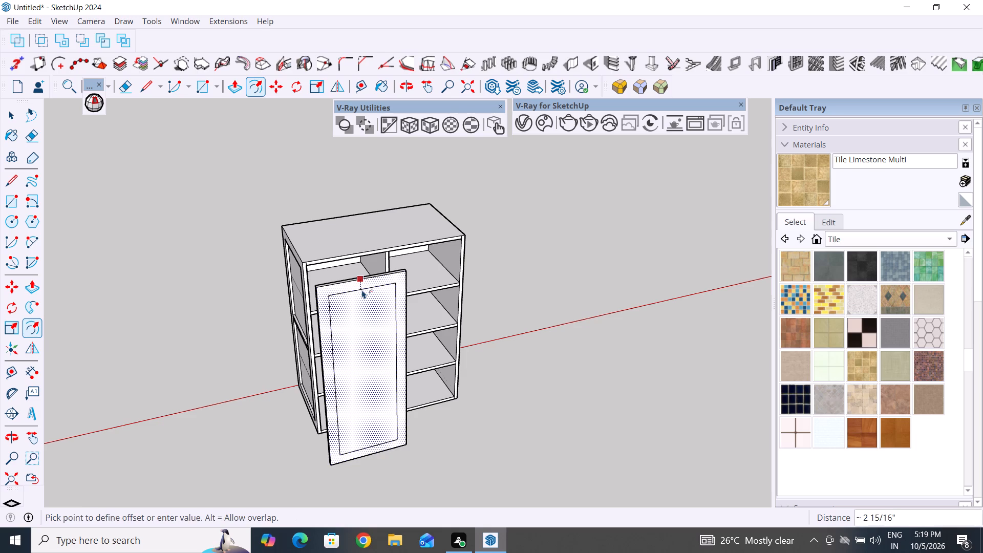
pyautogui.scroll(2, 362, 294)
pyautogui.moveTo(362, 294); pyautogui.dragTo(378, 228, button='middle')
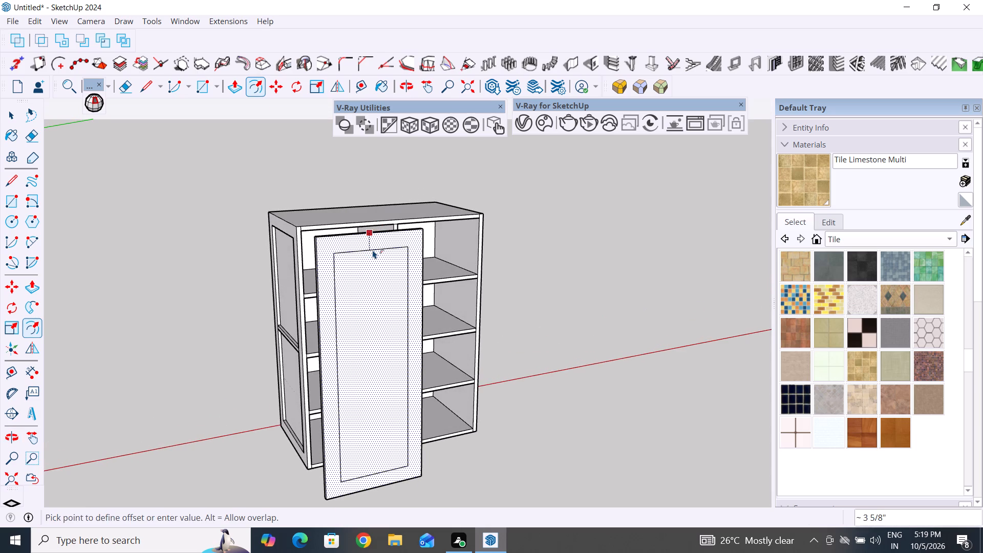
pyautogui.click(373, 253)
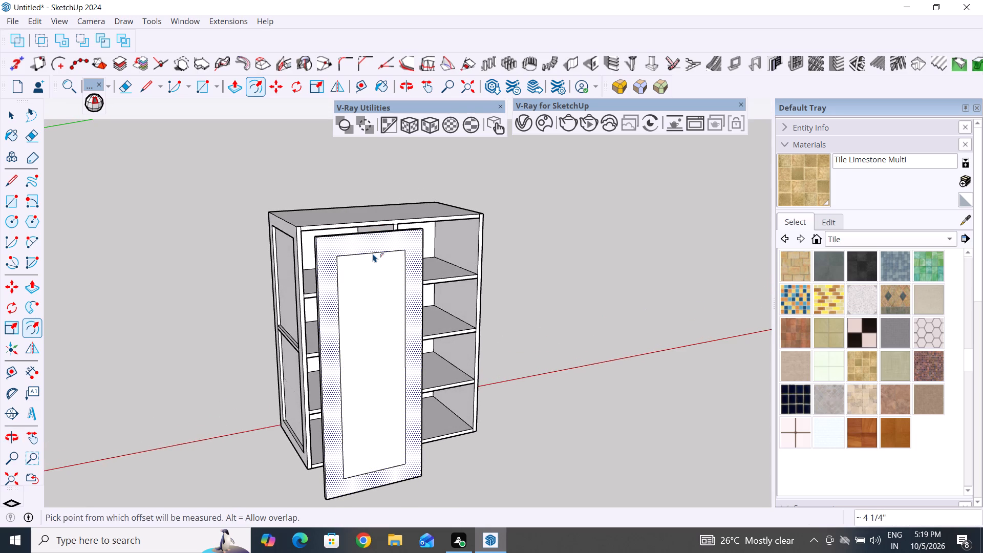
pyautogui.click(14, 117)
pyautogui.click(183, 259)
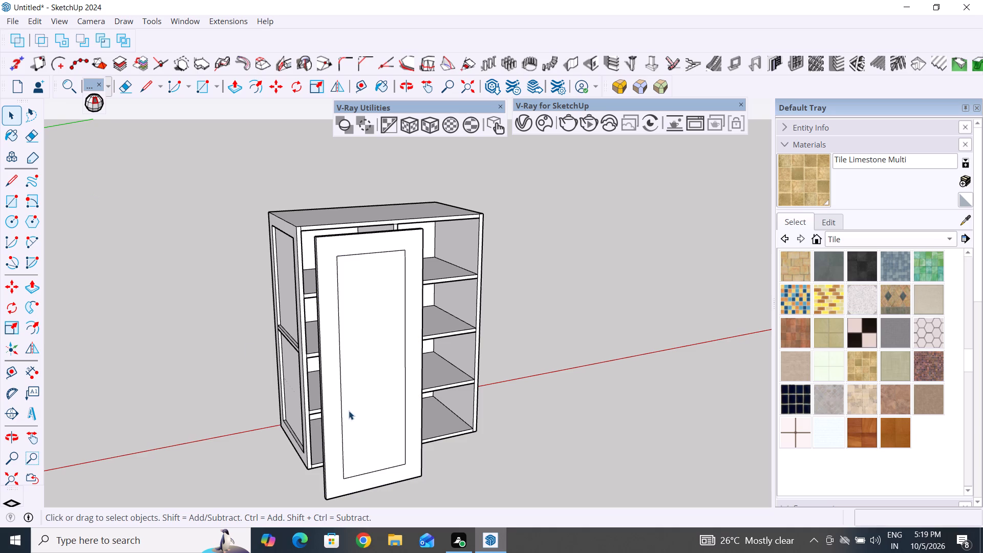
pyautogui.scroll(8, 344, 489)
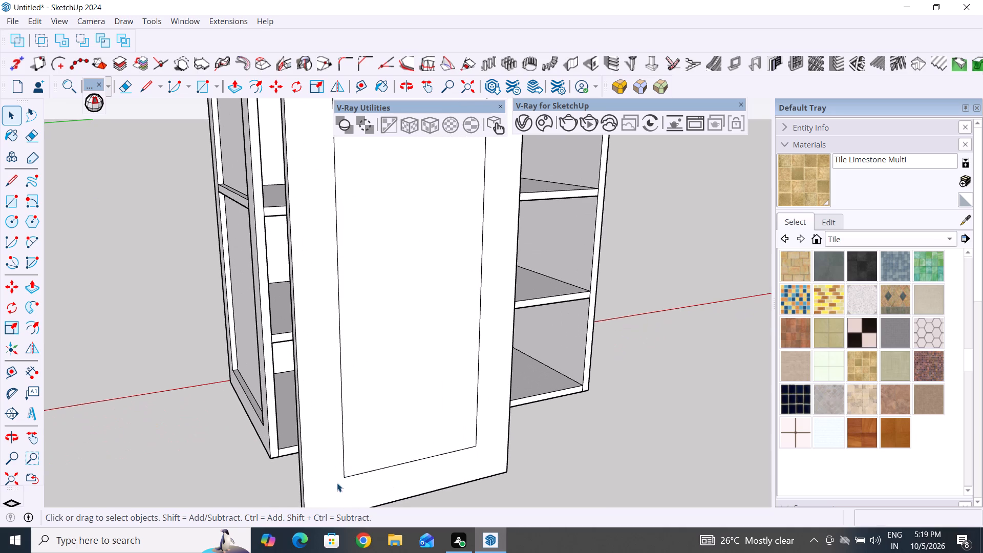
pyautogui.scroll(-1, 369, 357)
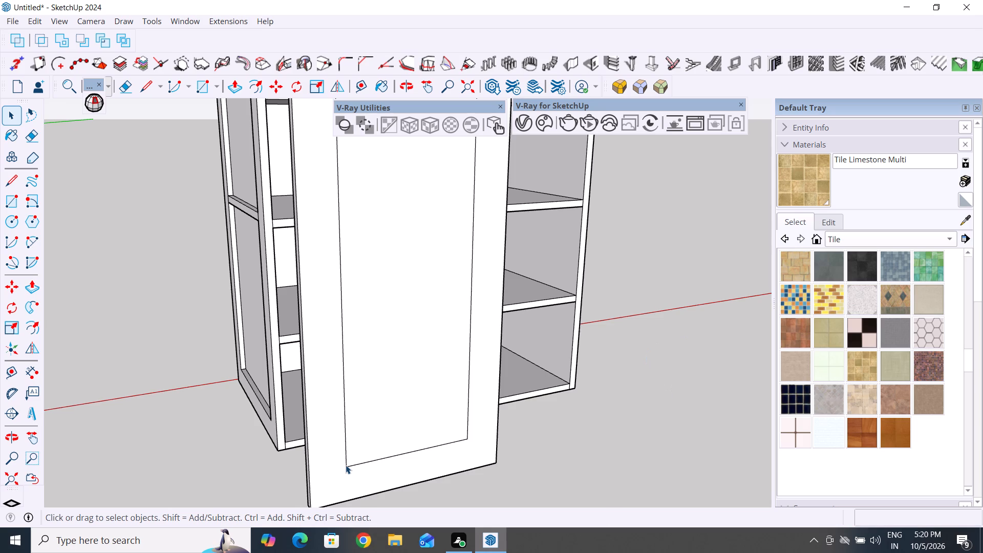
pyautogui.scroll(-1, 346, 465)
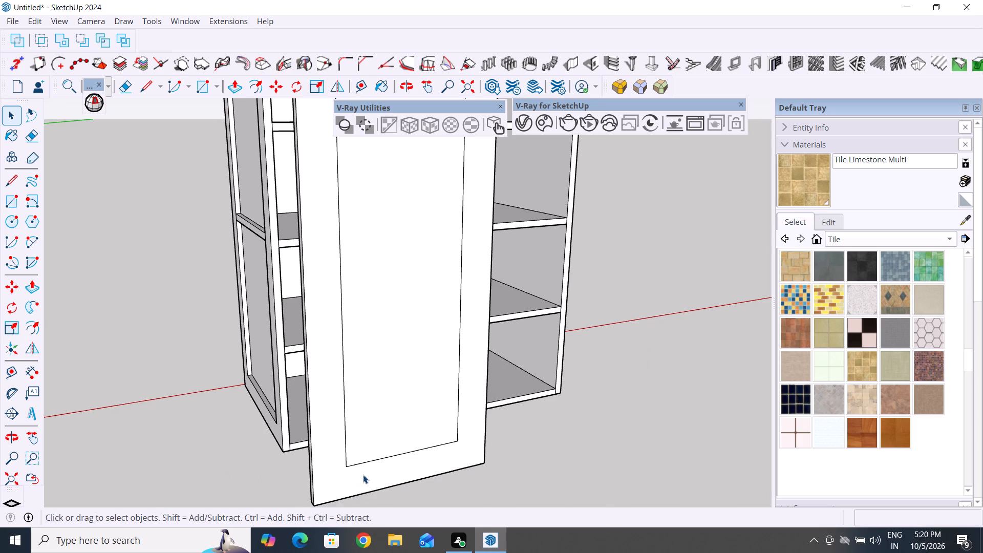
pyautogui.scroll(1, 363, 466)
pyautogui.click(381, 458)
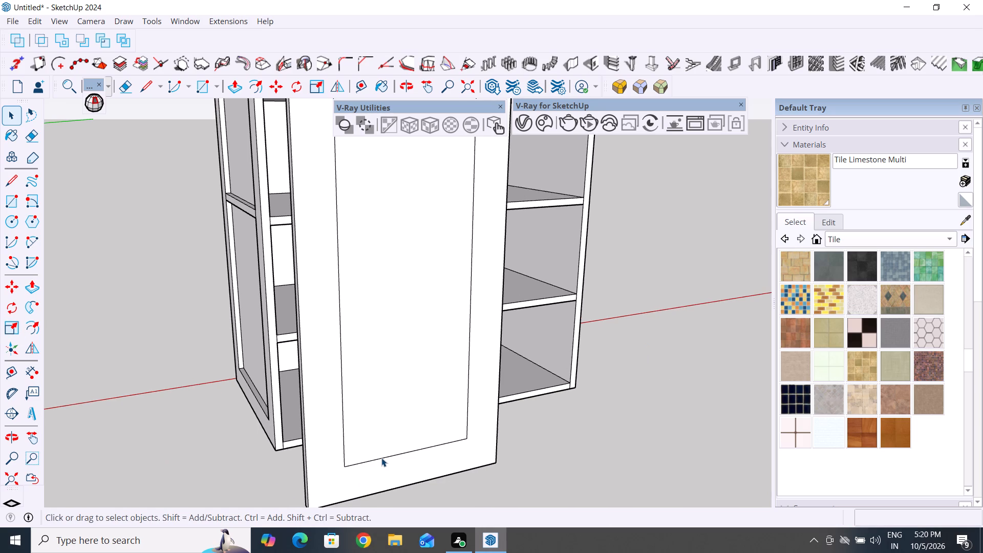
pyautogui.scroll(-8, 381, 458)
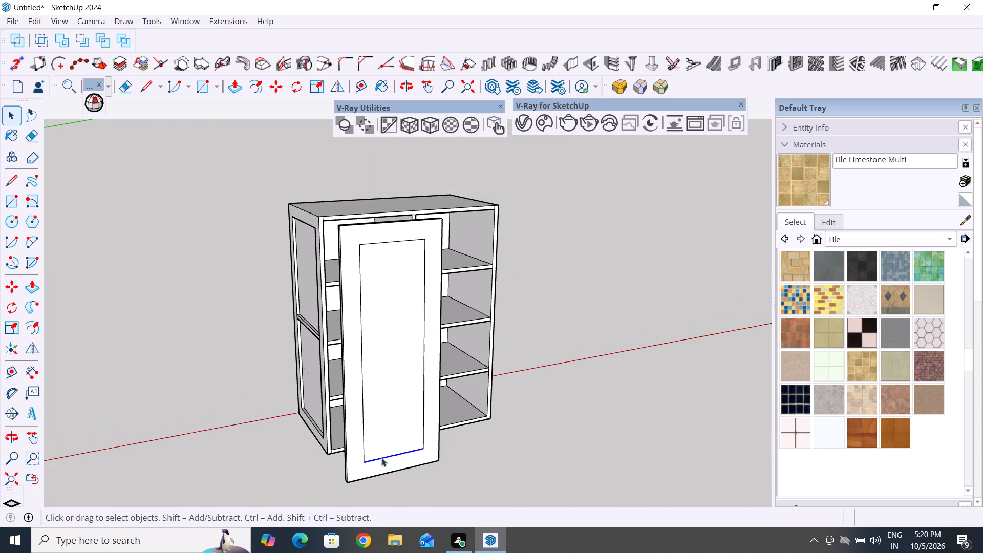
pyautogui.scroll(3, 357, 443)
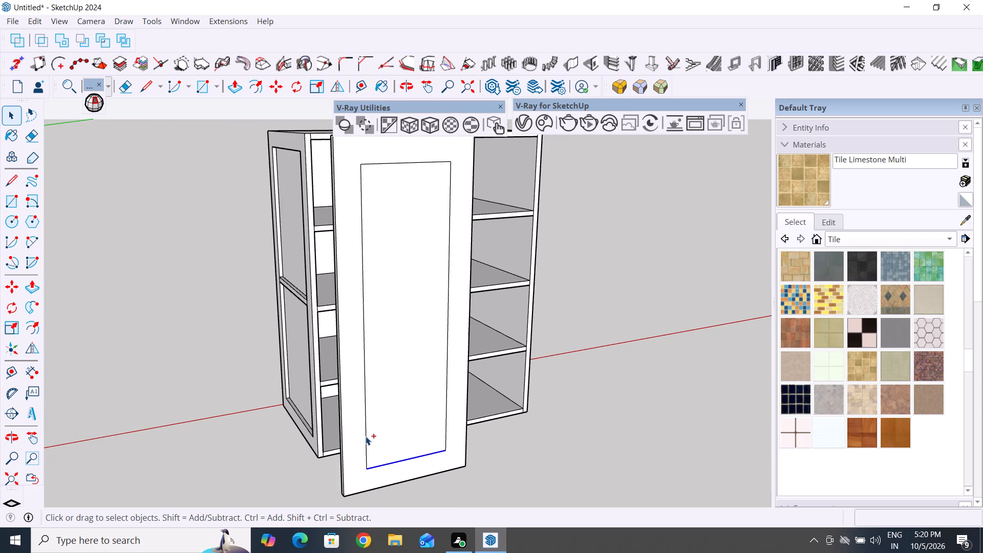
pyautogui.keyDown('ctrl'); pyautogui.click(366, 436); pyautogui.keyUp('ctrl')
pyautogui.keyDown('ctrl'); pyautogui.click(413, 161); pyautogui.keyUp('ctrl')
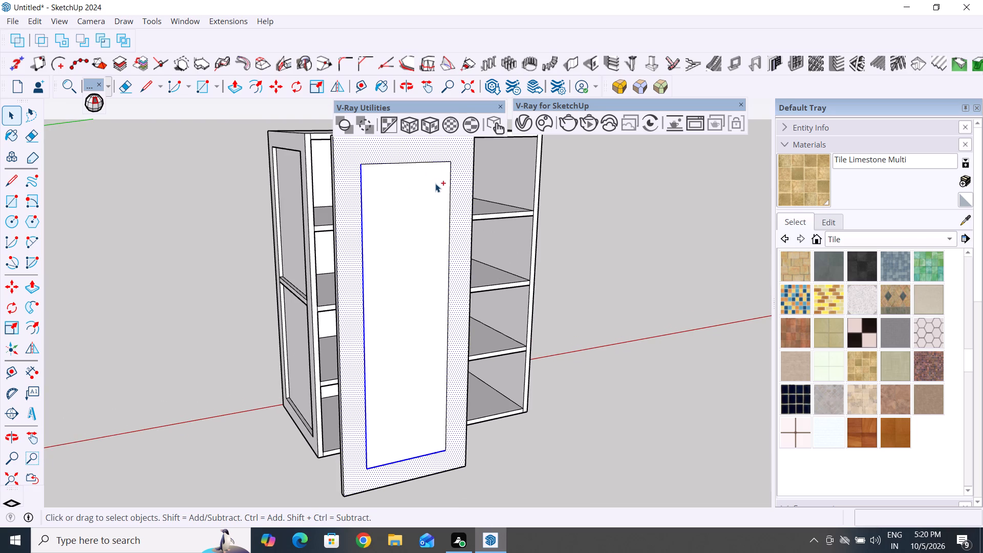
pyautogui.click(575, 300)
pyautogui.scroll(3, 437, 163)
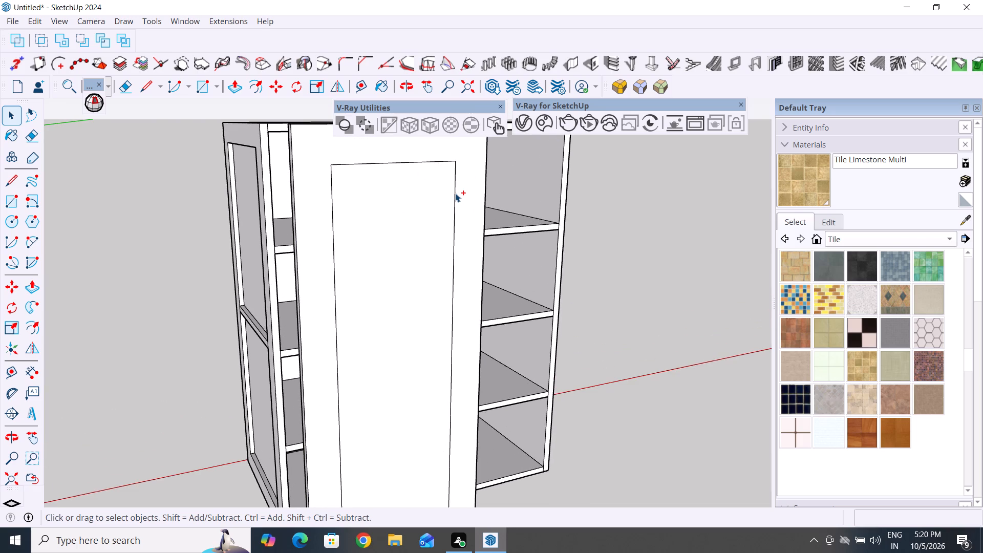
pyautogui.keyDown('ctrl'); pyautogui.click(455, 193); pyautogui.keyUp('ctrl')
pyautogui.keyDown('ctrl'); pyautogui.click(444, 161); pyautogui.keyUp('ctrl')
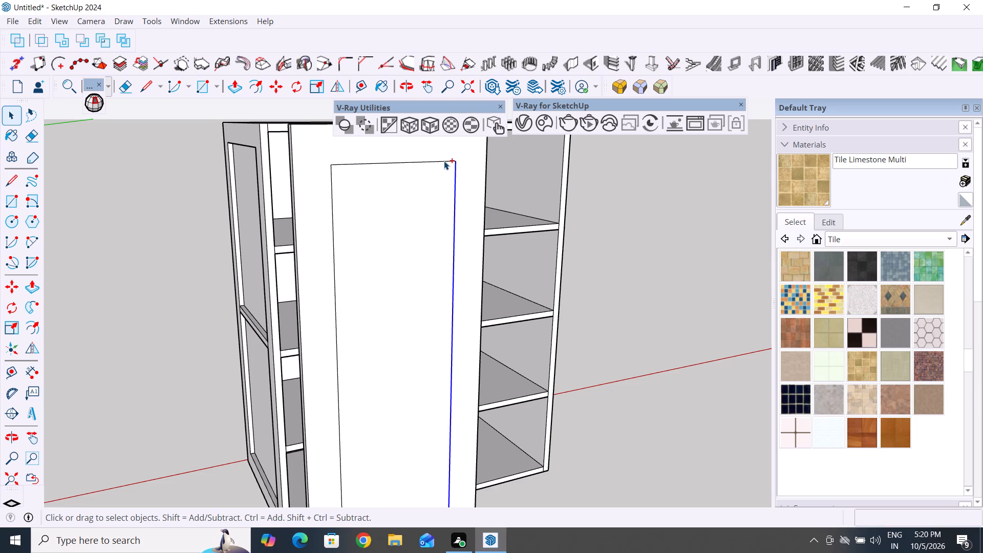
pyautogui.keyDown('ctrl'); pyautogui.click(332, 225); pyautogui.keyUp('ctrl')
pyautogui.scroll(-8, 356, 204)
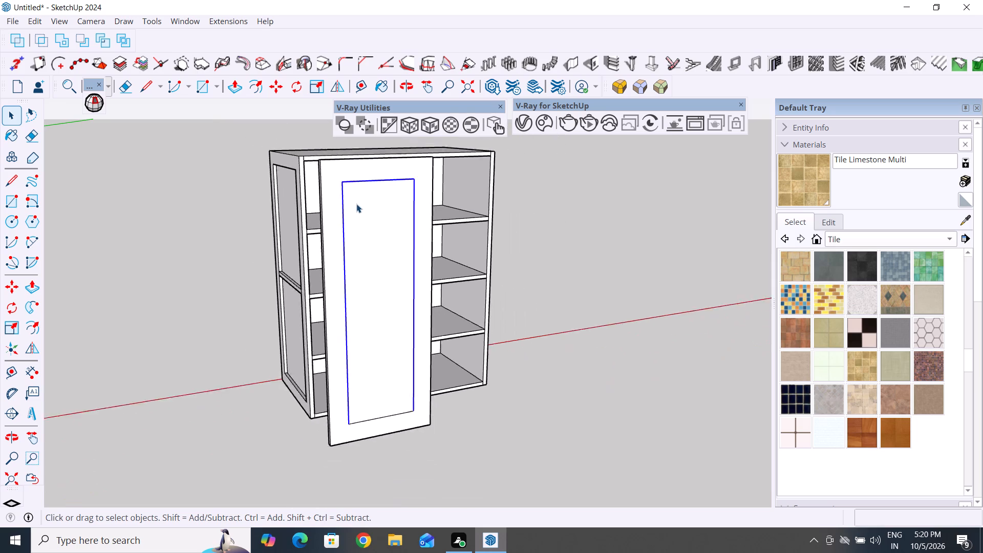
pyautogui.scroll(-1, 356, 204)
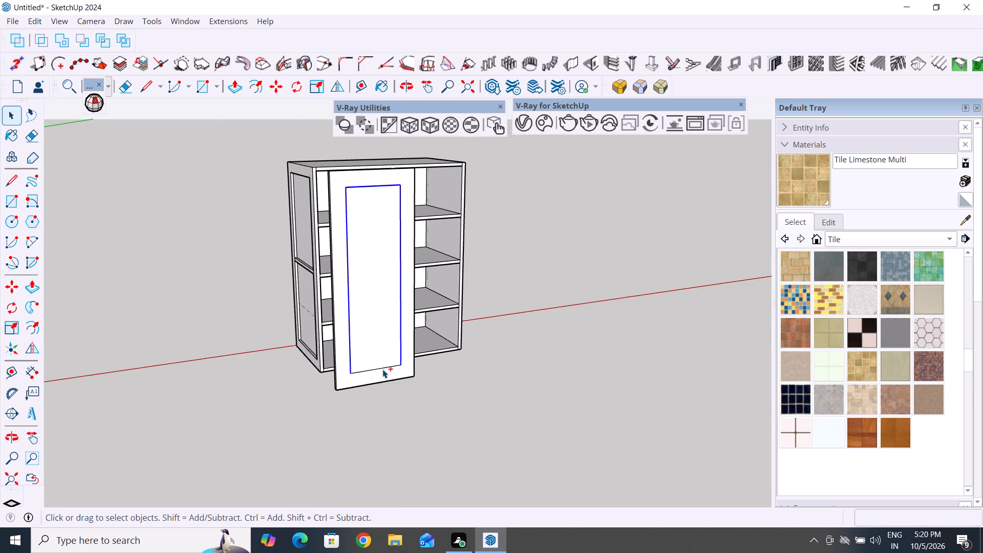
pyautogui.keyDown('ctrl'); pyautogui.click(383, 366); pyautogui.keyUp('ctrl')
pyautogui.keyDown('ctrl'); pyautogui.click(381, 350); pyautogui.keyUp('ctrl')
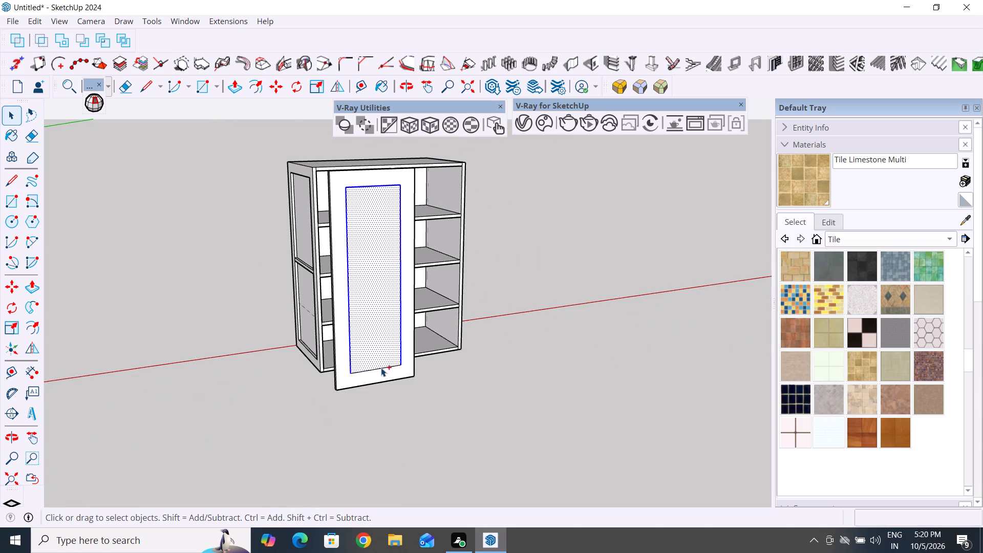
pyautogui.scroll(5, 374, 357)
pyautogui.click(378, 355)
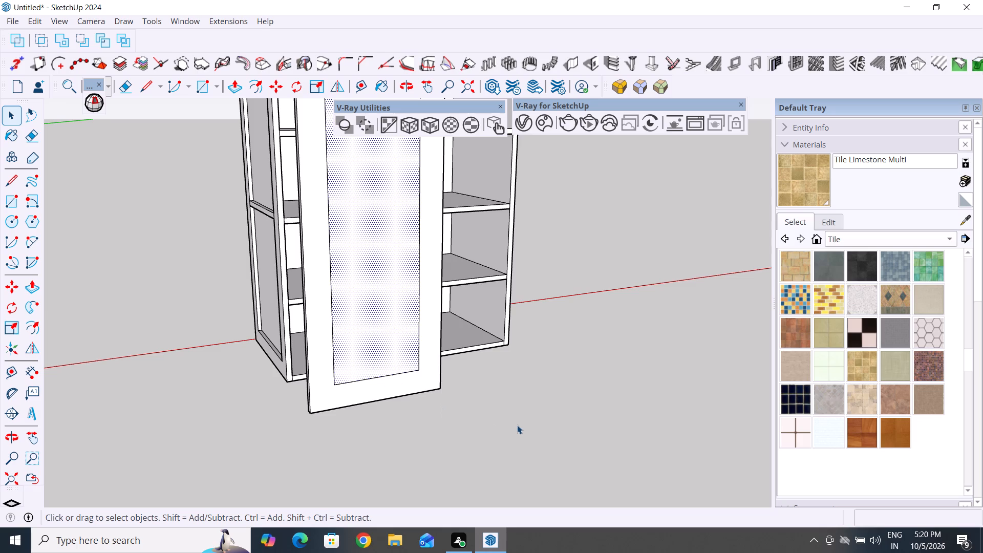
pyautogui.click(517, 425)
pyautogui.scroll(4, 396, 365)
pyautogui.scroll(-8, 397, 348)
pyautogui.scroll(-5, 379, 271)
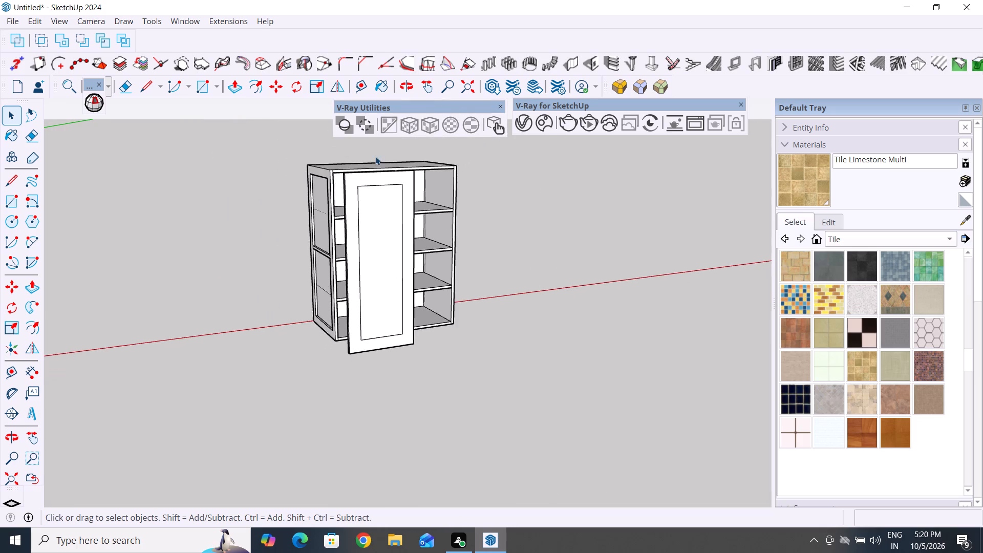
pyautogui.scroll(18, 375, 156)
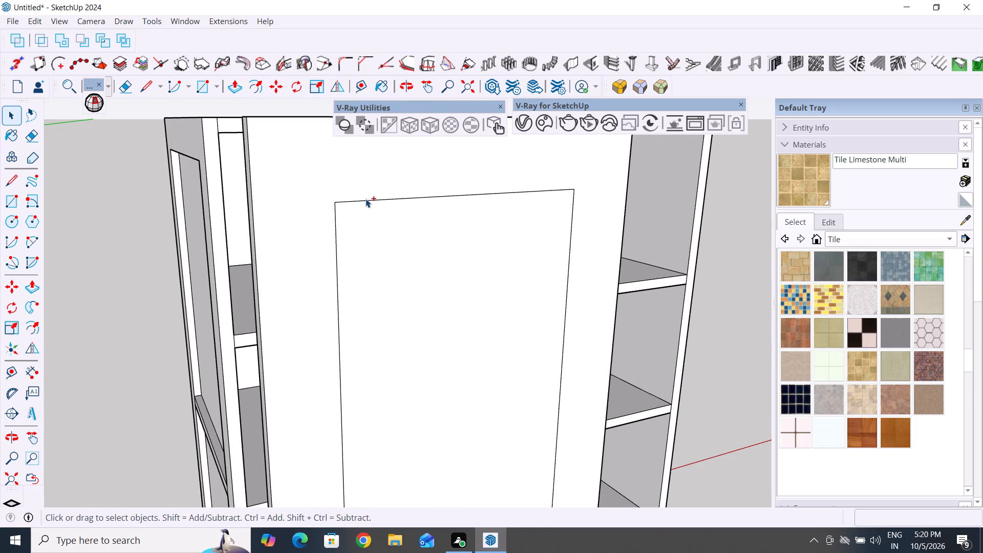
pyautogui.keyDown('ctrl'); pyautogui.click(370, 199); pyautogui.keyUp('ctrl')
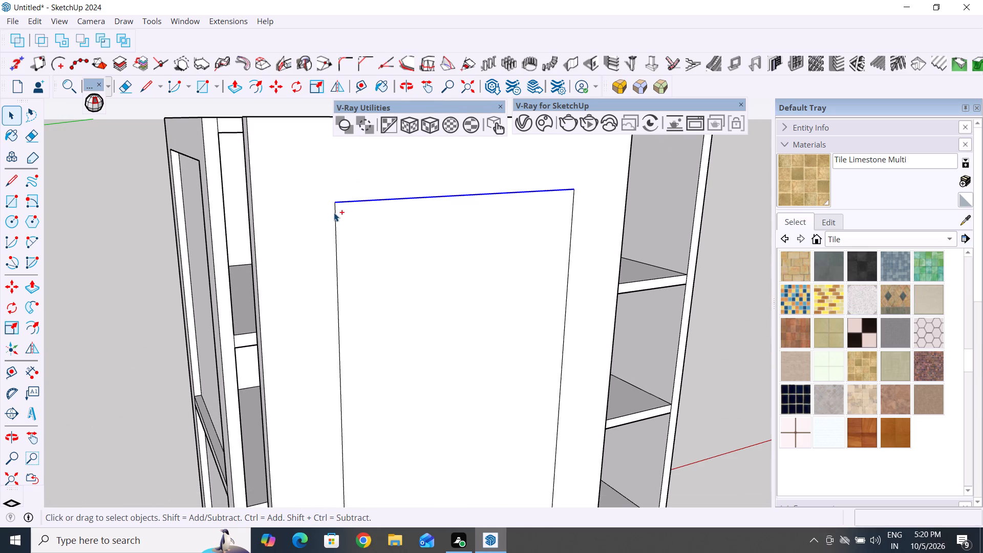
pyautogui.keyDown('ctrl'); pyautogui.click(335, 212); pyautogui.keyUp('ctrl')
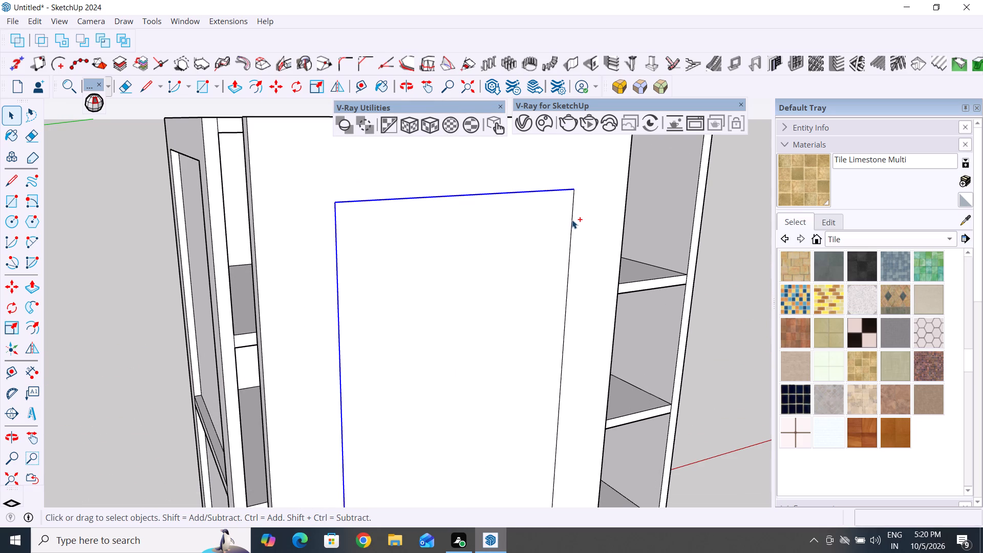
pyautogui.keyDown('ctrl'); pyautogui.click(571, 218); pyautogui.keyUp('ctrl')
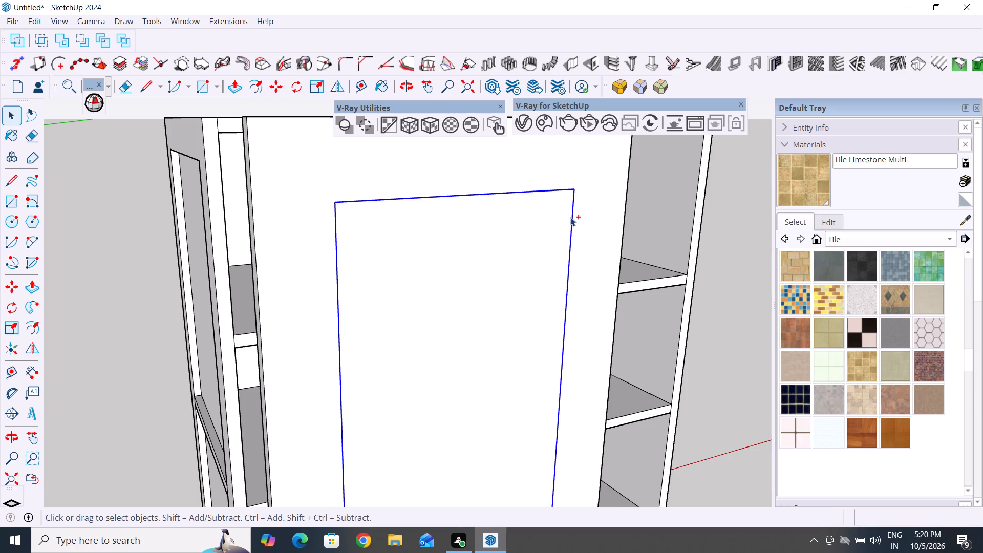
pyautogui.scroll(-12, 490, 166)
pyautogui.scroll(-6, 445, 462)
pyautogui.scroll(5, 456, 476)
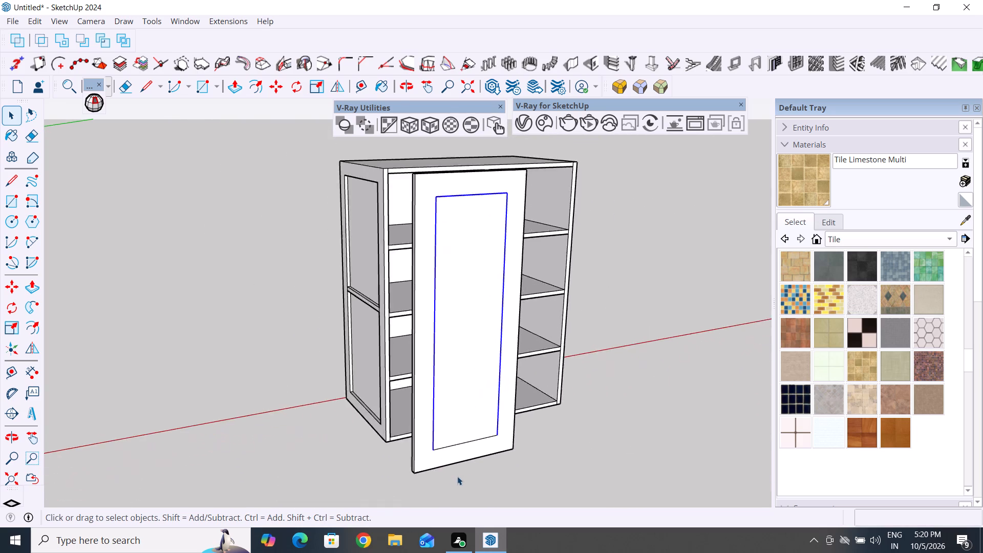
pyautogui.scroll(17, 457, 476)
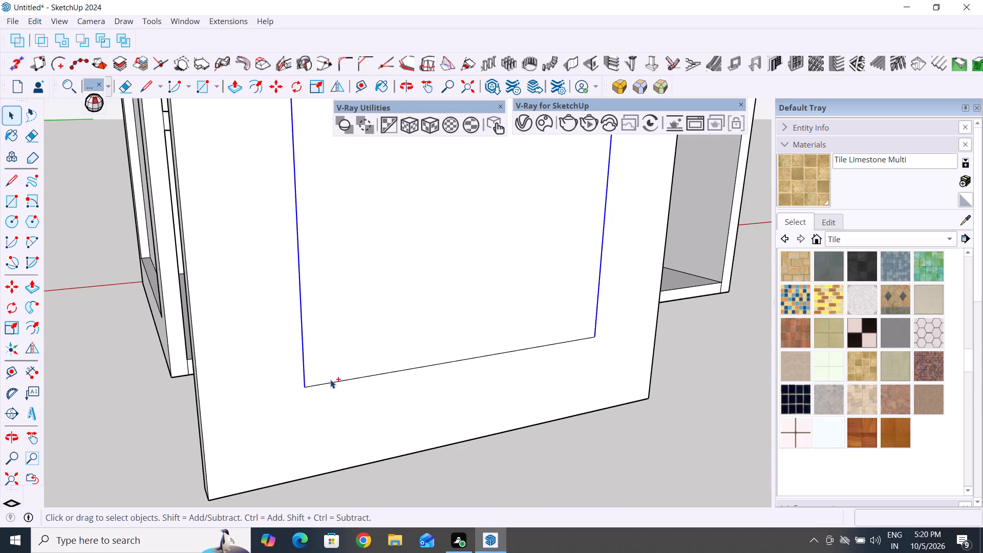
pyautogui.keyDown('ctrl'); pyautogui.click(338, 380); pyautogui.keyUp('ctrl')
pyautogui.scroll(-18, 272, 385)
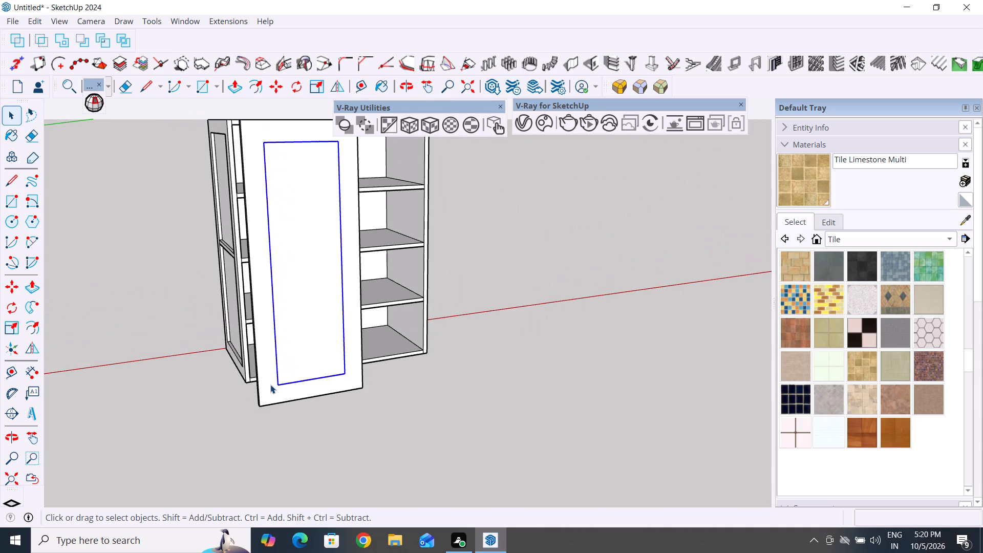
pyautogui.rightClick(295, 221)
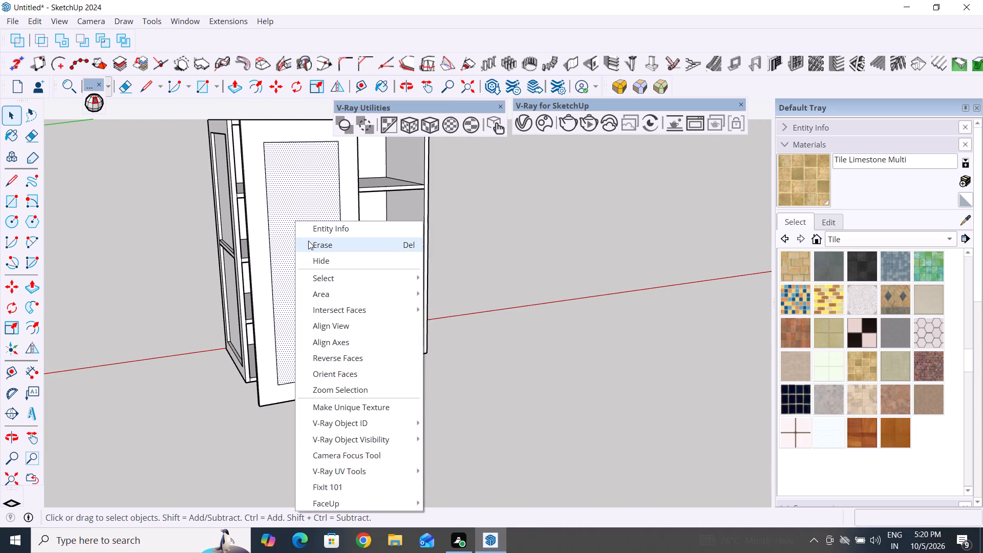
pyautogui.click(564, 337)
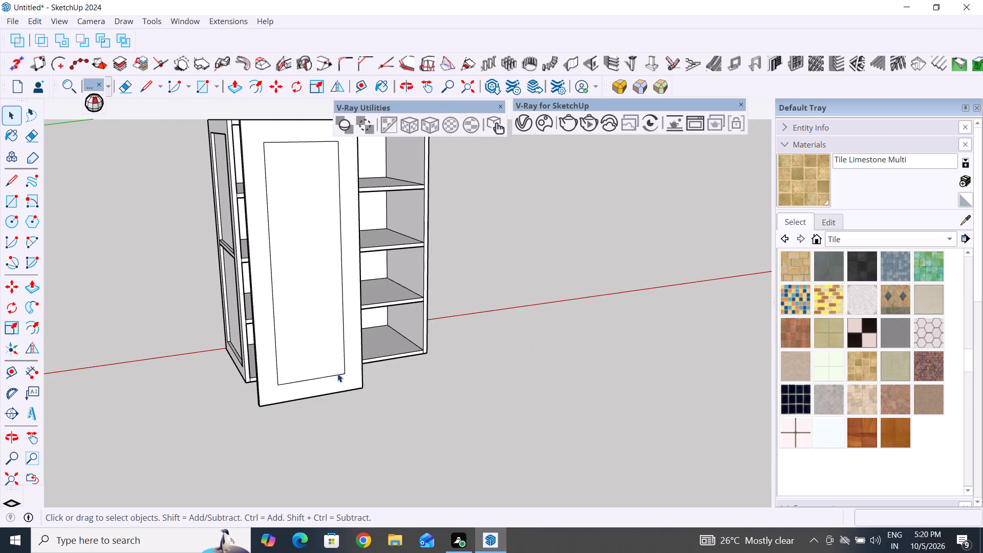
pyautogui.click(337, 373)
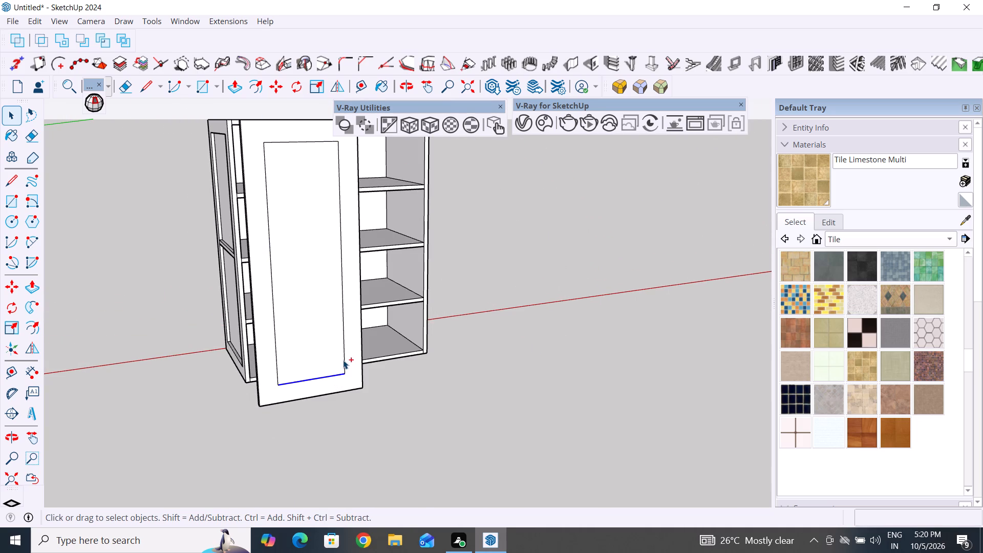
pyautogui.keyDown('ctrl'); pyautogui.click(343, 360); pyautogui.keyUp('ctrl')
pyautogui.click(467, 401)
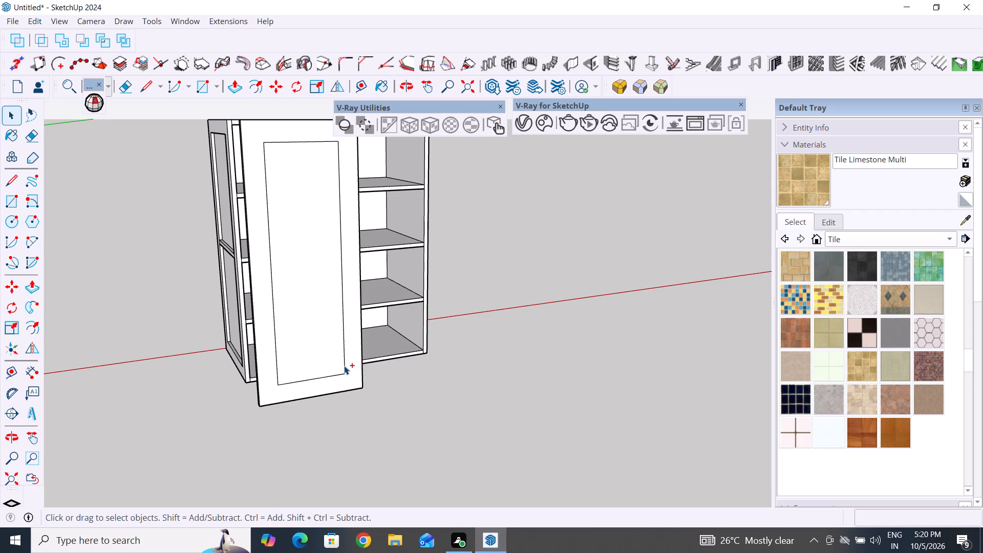
# Weld the four edges of the inset rectangle on the door panel's outer face into one outline.
pyautogui.keyDown('ctrl'); pyautogui.click(344, 366); pyautogui.keyUp('ctrl')
pyautogui.keyDown('ctrl'); pyautogui.click(340, 373); pyautogui.keyUp('ctrl')
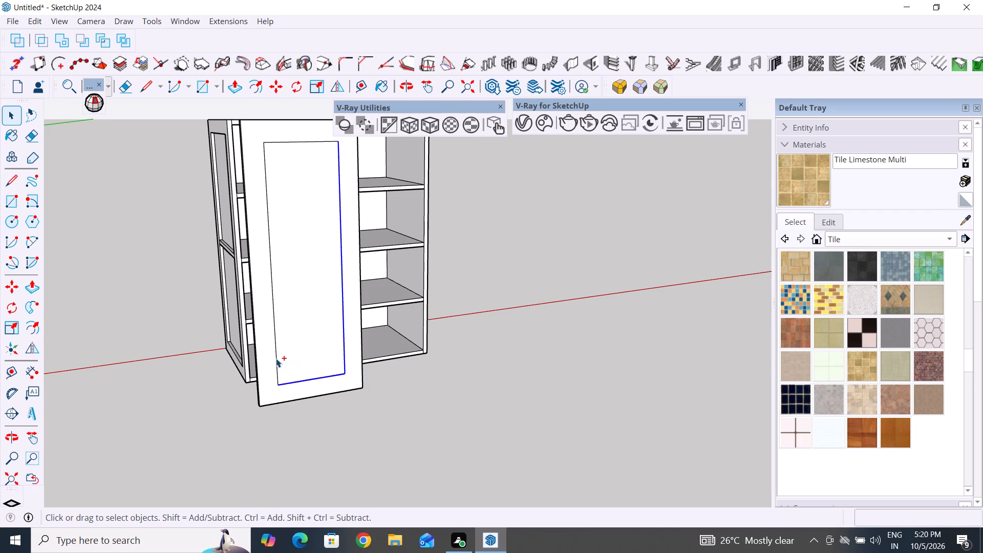
pyautogui.keyDown('ctrl'); pyautogui.click(276, 358); pyautogui.keyUp('ctrl')
pyautogui.keyDown('ctrl'); pyautogui.click(313, 141); pyautogui.keyUp('ctrl')
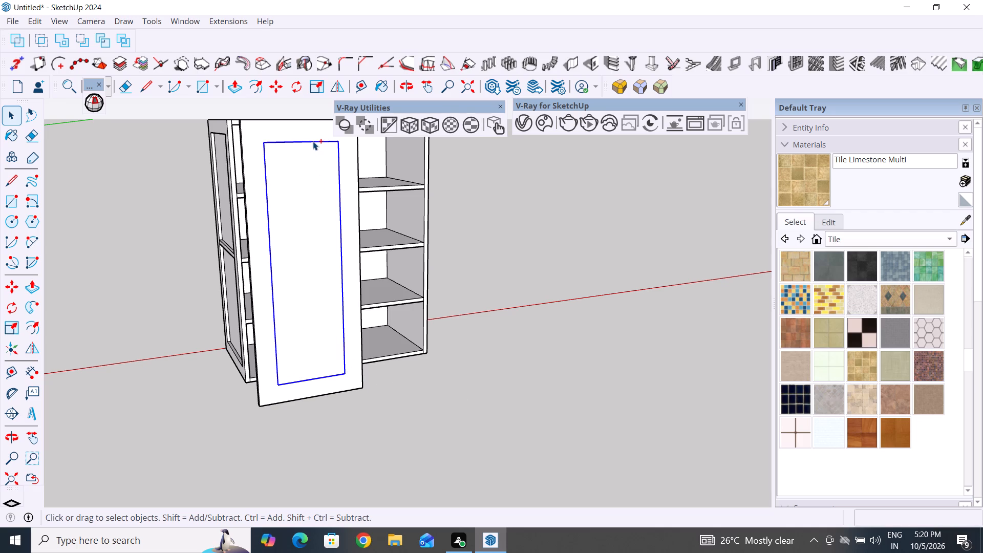
pyautogui.keyDown('ctrl'); pyautogui.rightClick(313, 141); pyautogui.keyUp('ctrl')
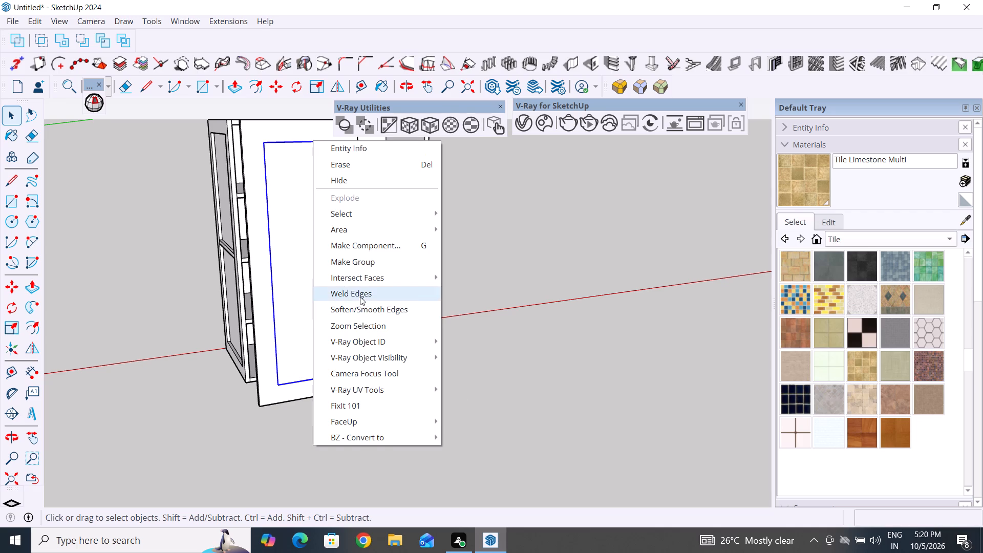
pyautogui.click(360, 296)
pyautogui.moveTo(415, 401); pyautogui.dragTo(444, 425, button='middle')
pyautogui.scroll(4, 316, 416)
pyautogui.scroll(3, 277, 383)
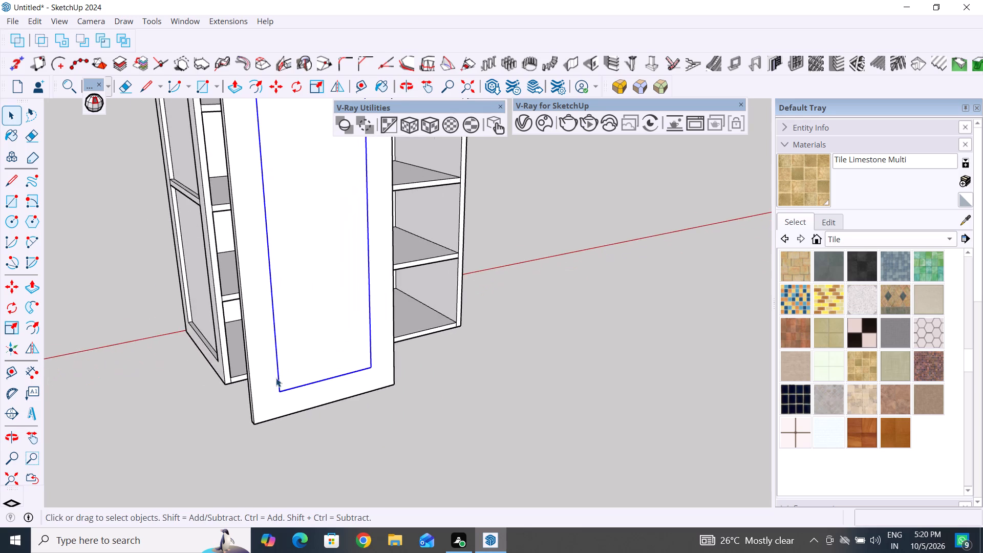
pyautogui.scroll(3, 276, 378)
pyautogui.scroll(4, 257, 342)
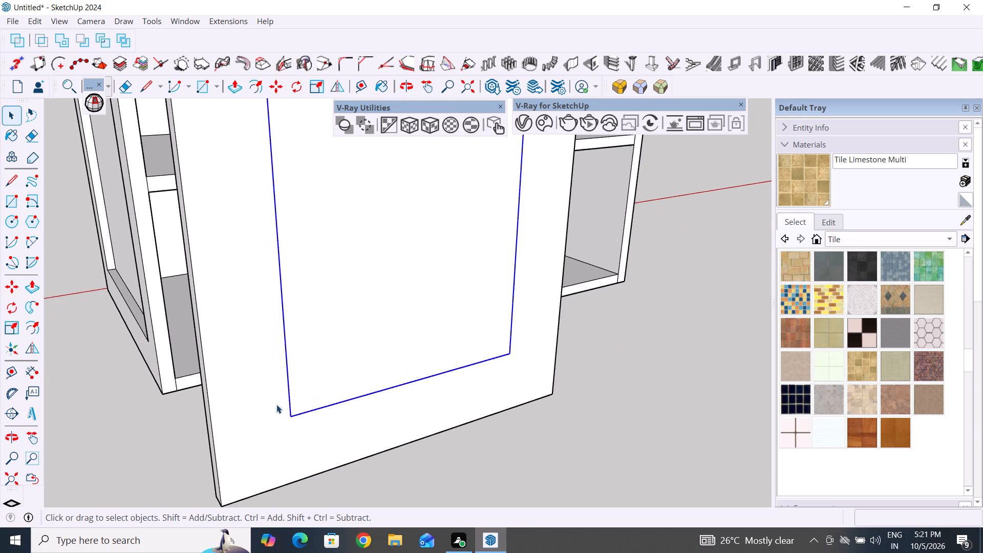
pyautogui.click(608, 431)
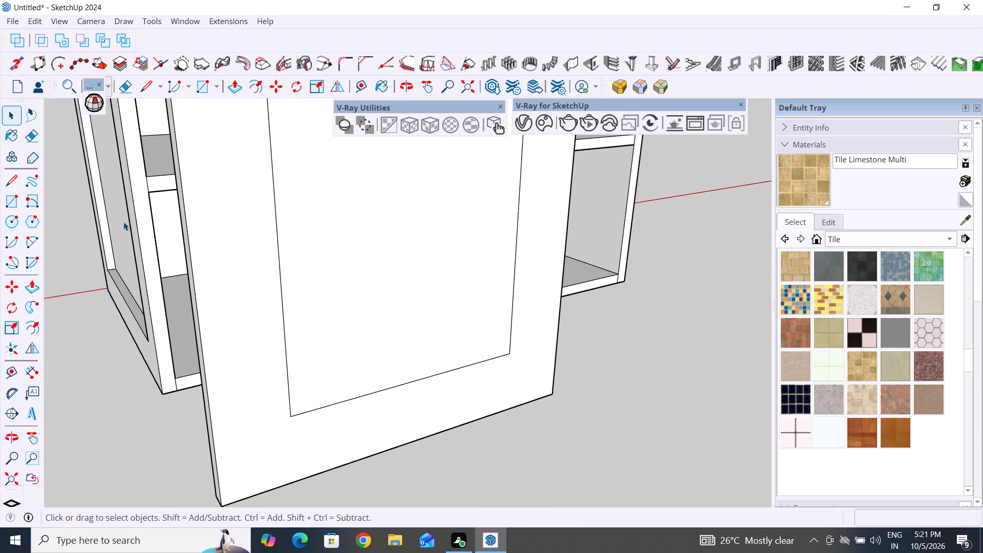
# Draw a short line from the inset outline's lower corner outward onto the frame border, extending its bottom edge.
pyautogui.click(10, 179)
pyautogui.scroll(5, 307, 361)
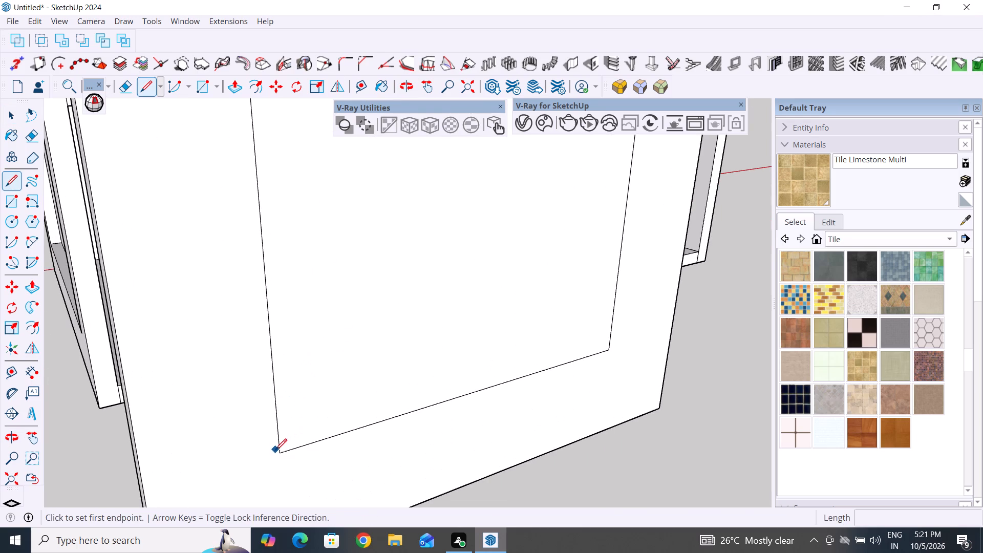
pyautogui.click(280, 453)
pyautogui.click(272, 457)
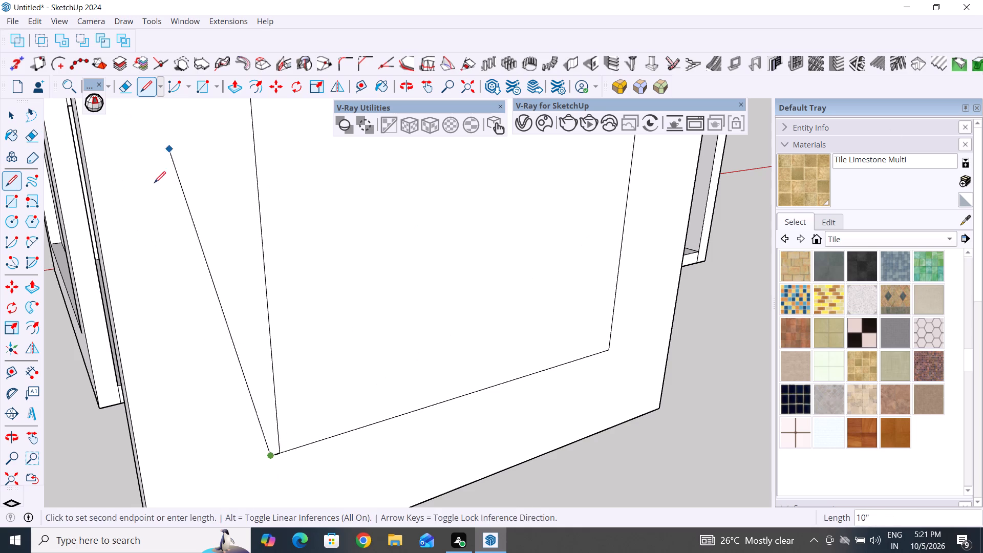
pyautogui.click(11, 113)
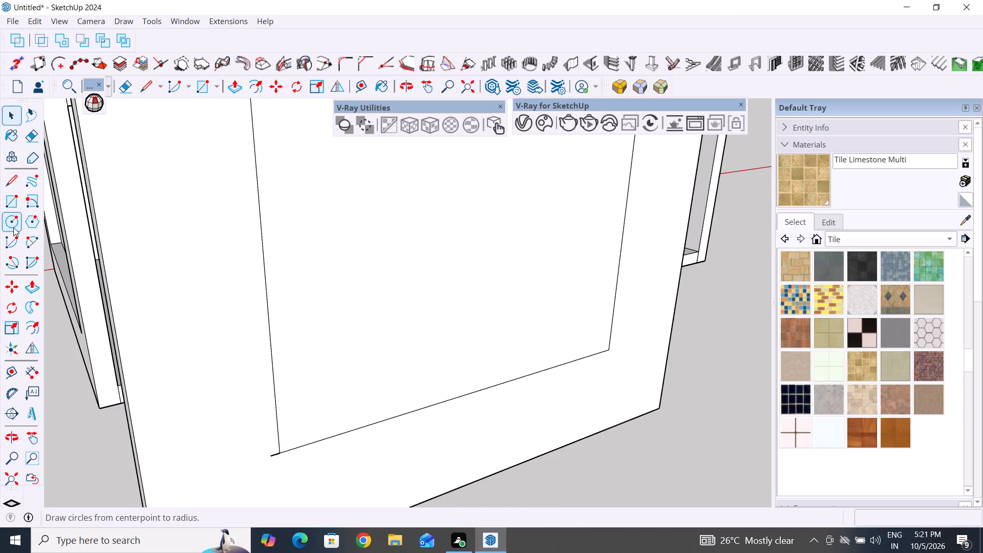
# Draw a square of about 3/16" on the frame border just beyond the free end of the short line.
pyautogui.click(16, 200)
pyautogui.scroll(8, 273, 473)
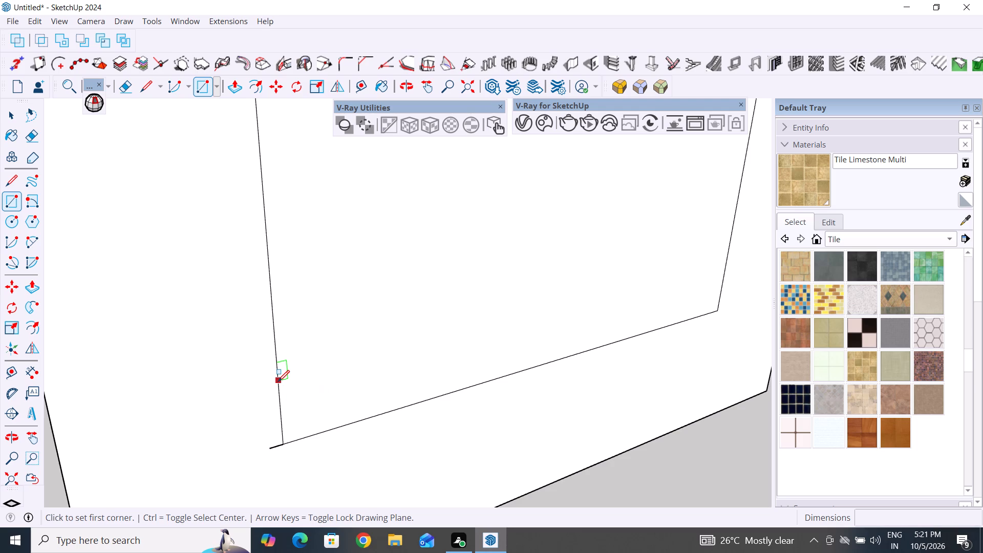
pyautogui.scroll(-3, 259, 306)
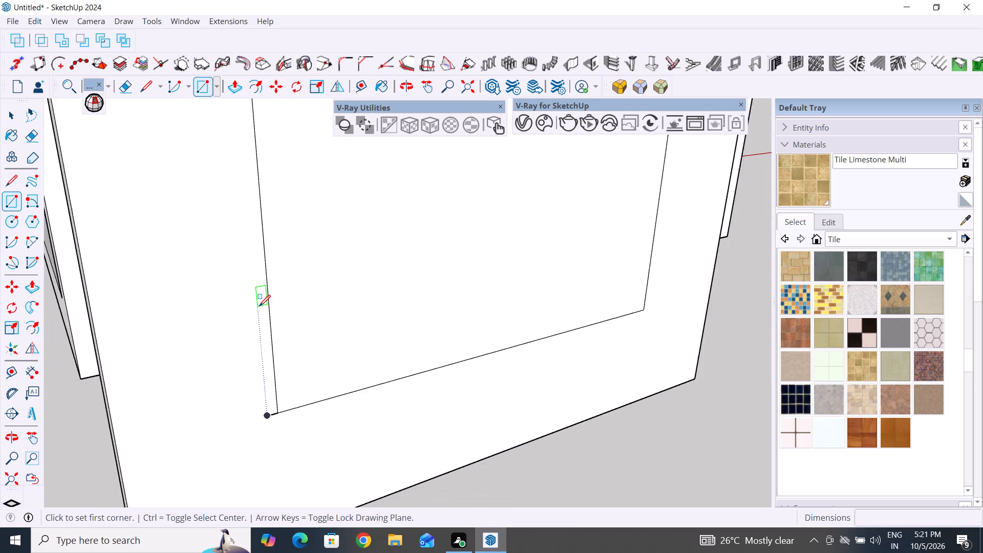
pyautogui.scroll(-1, 259, 306)
pyautogui.scroll(8, 261, 420)
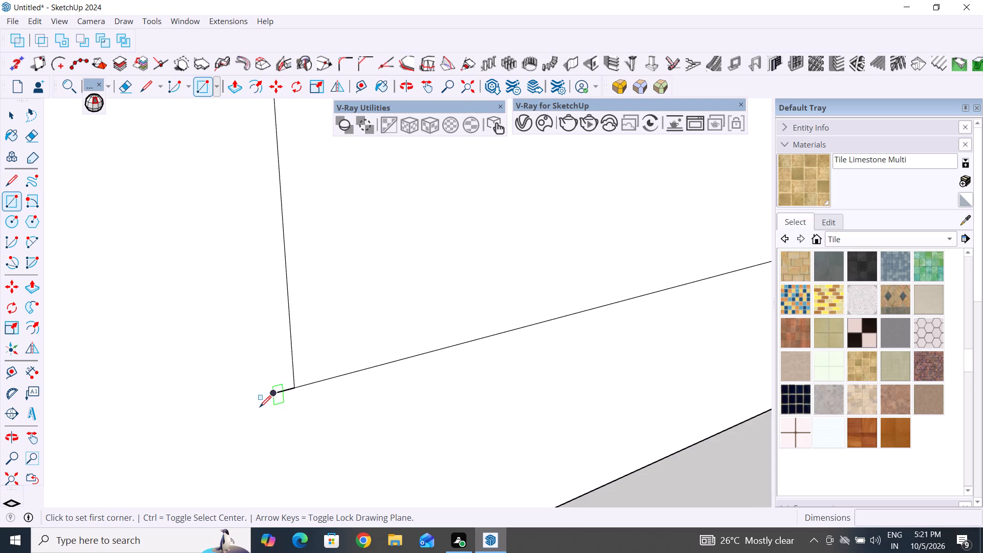
pyautogui.scroll(4, 261, 408)
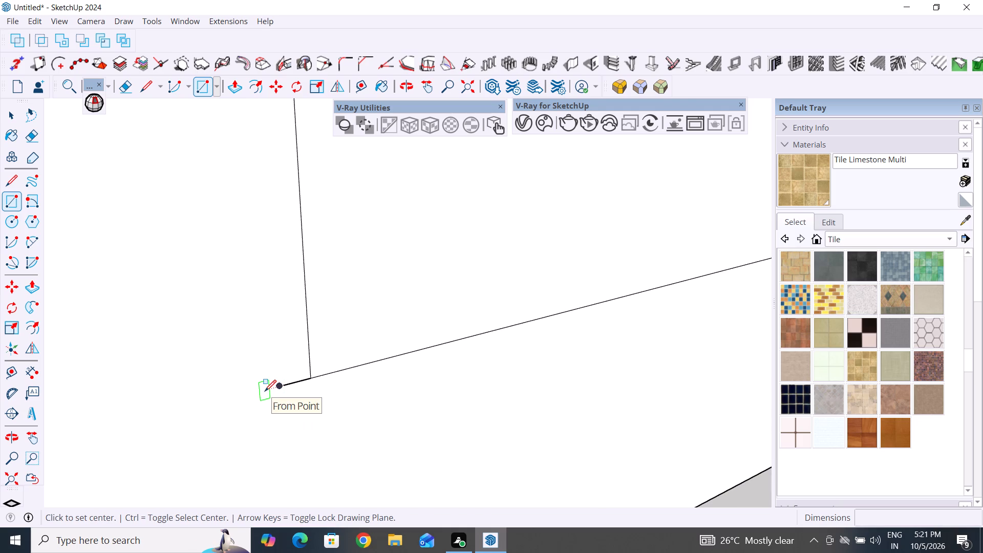
pyautogui.click(265, 391)
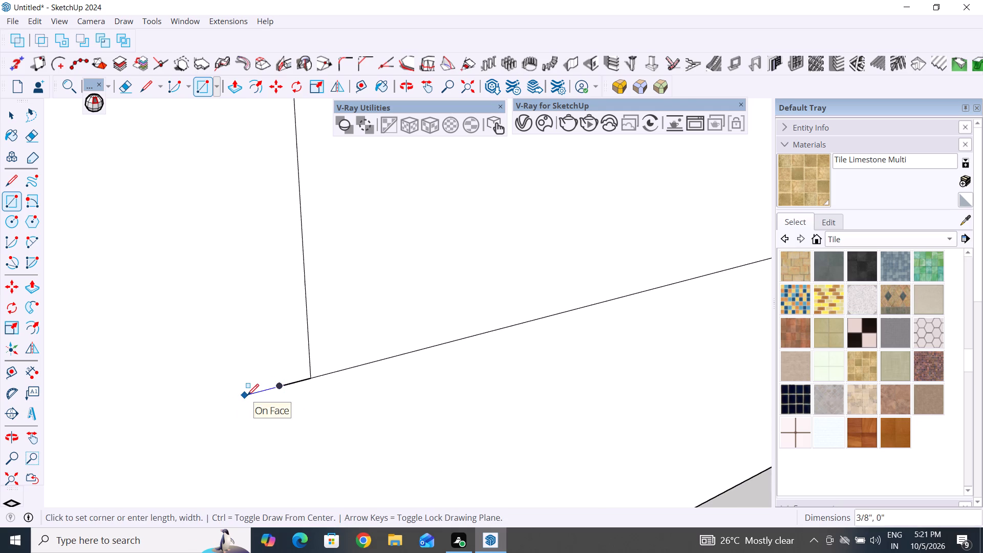
pyautogui.press('Escape')
pyautogui.click(10, 204)
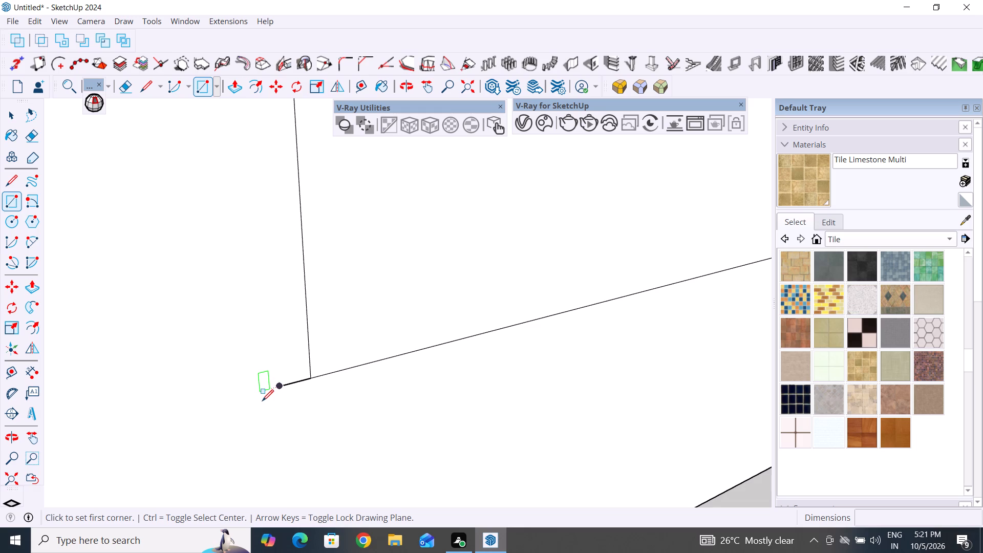
pyautogui.click(262, 401)
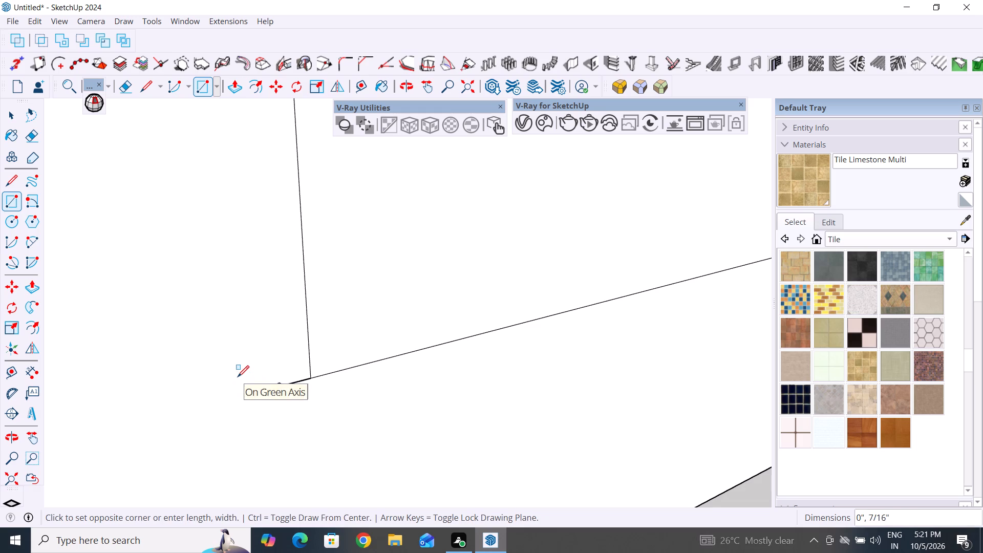
pyautogui.scroll(4, 238, 377)
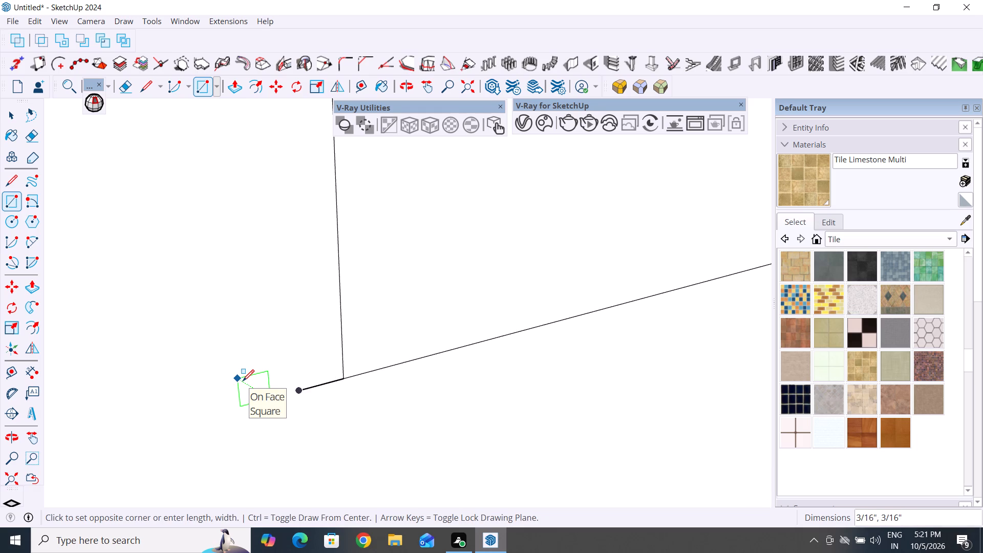
pyautogui.click(243, 381)
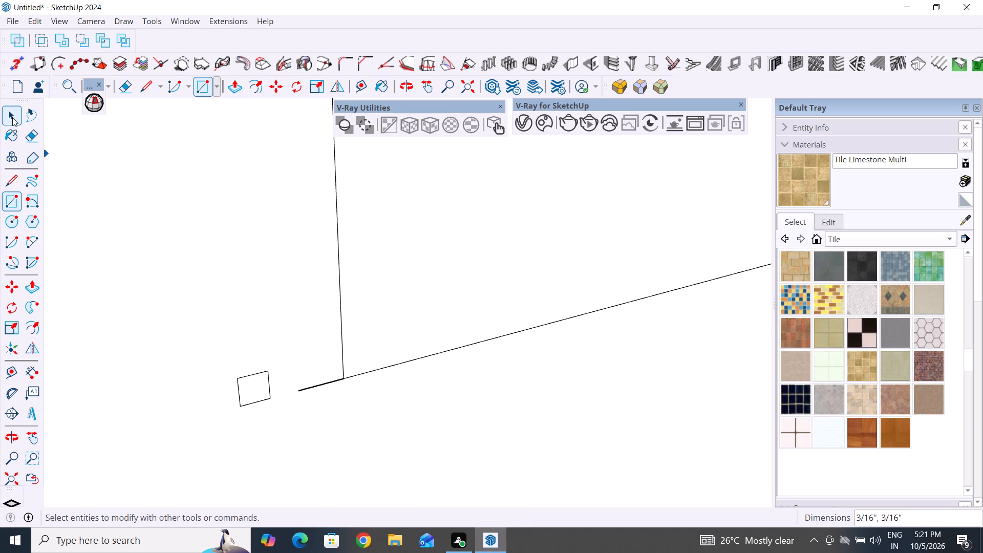
pyautogui.click(12, 117)
# Draw a rectangle of about 1/16" by 1/8" starting inside the small square and crossing its outer side edge.
pyautogui.click(15, 206)
pyautogui.scroll(5, 210, 379)
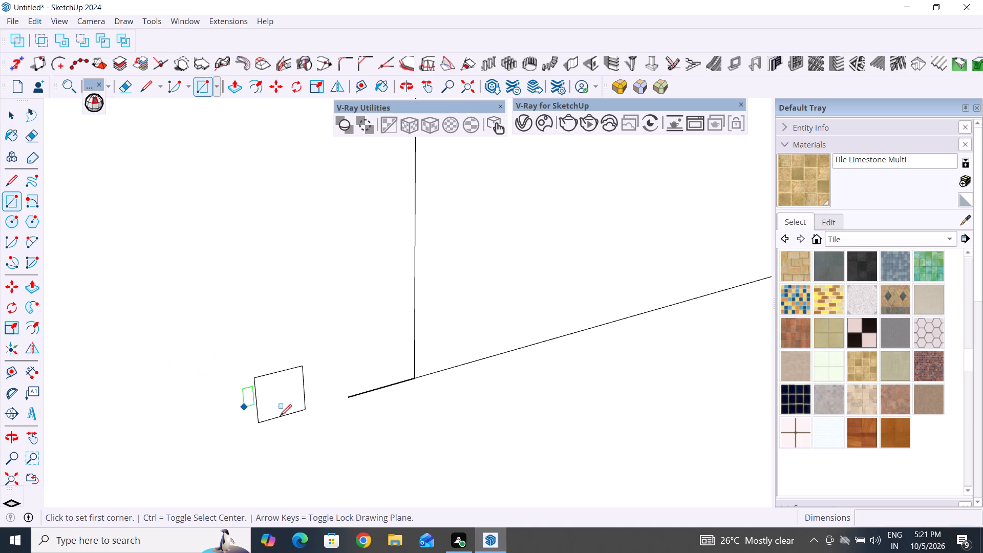
pyautogui.scroll(4, 272, 400)
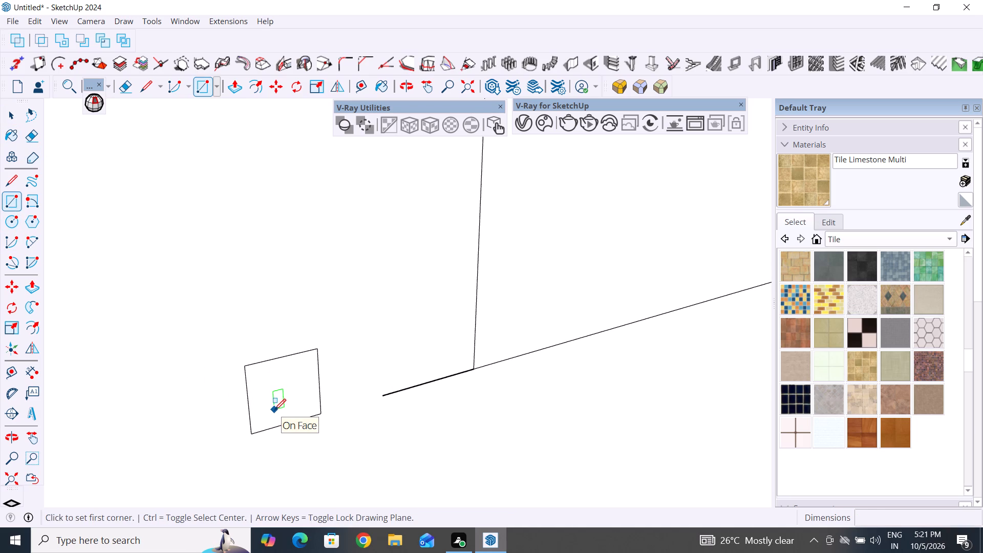
pyautogui.click(274, 410)
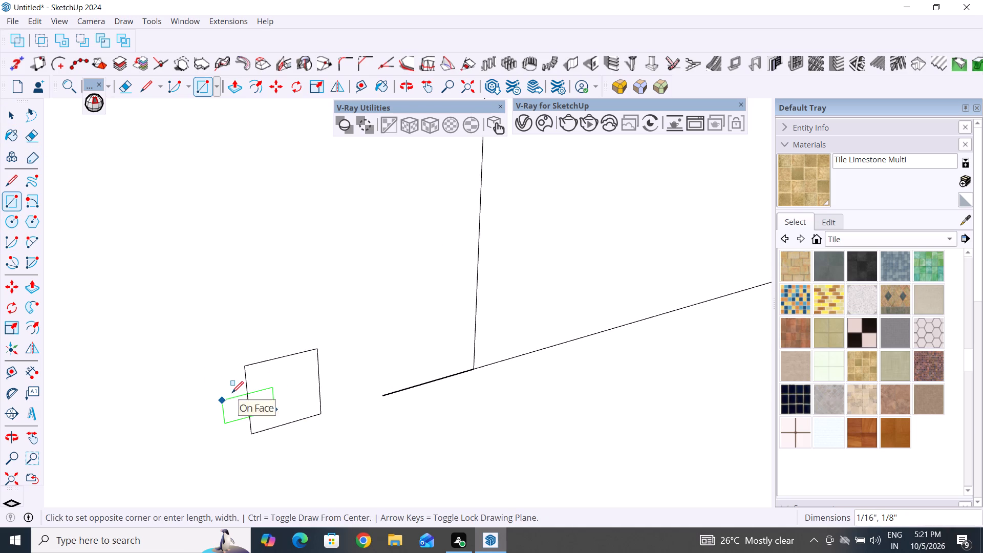
pyautogui.scroll(6, 230, 390)
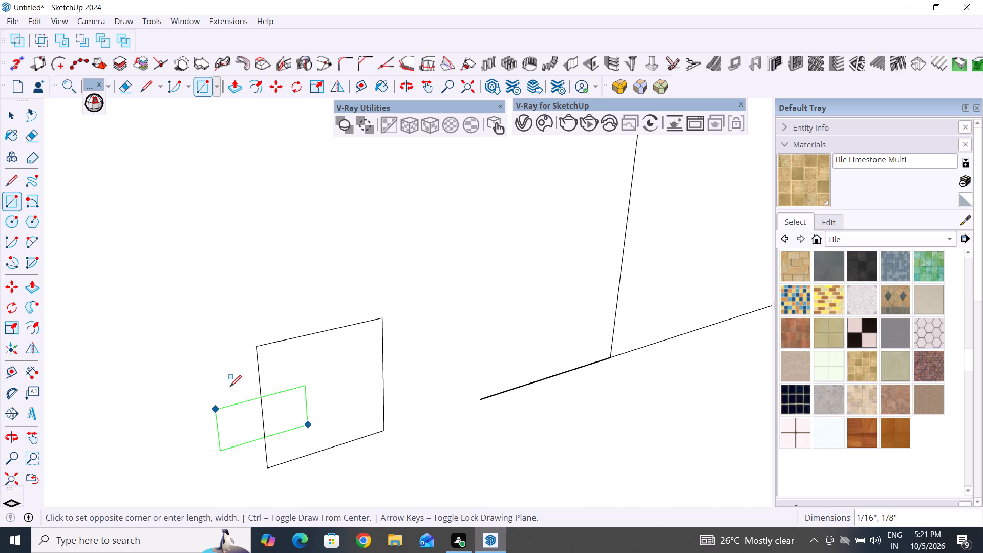
pyautogui.scroll(3, 230, 387)
pyautogui.click(230, 387)
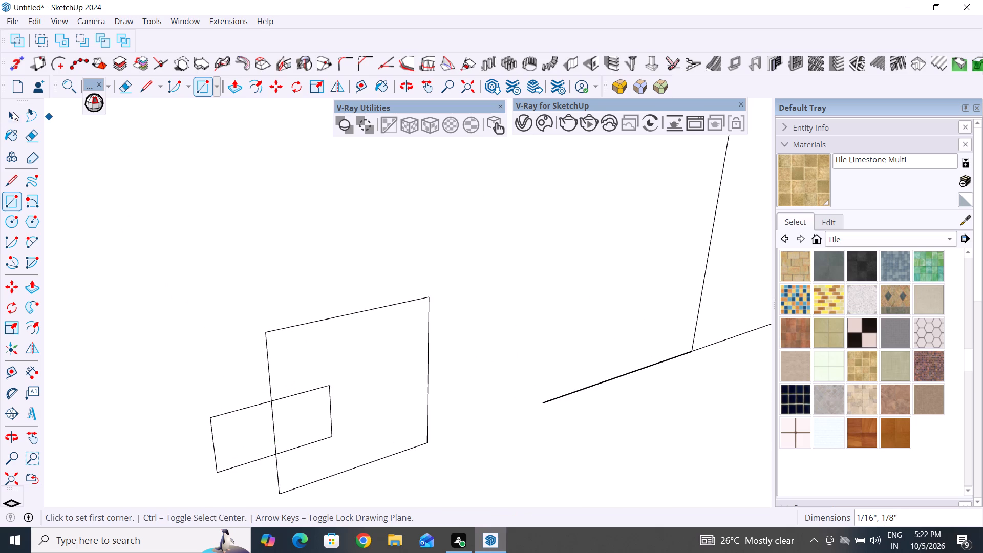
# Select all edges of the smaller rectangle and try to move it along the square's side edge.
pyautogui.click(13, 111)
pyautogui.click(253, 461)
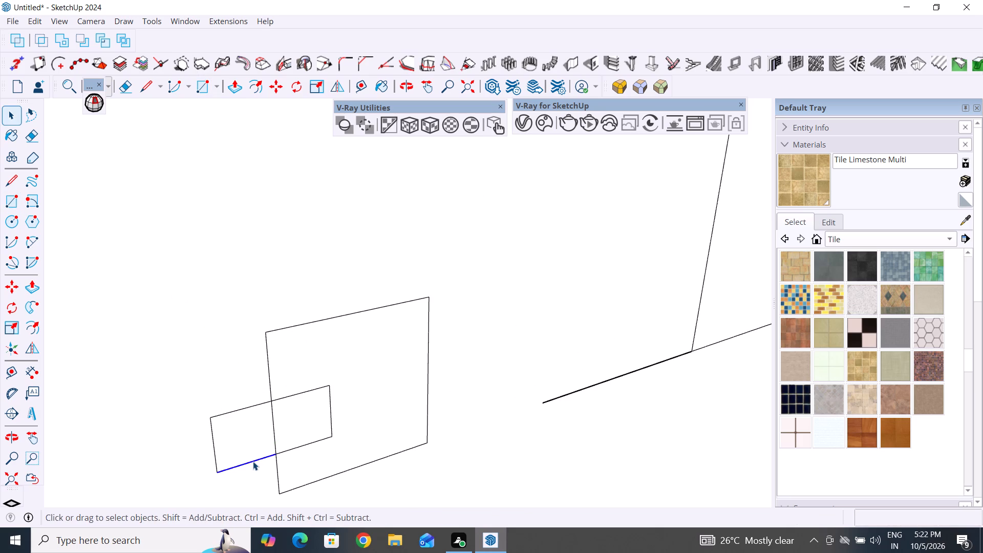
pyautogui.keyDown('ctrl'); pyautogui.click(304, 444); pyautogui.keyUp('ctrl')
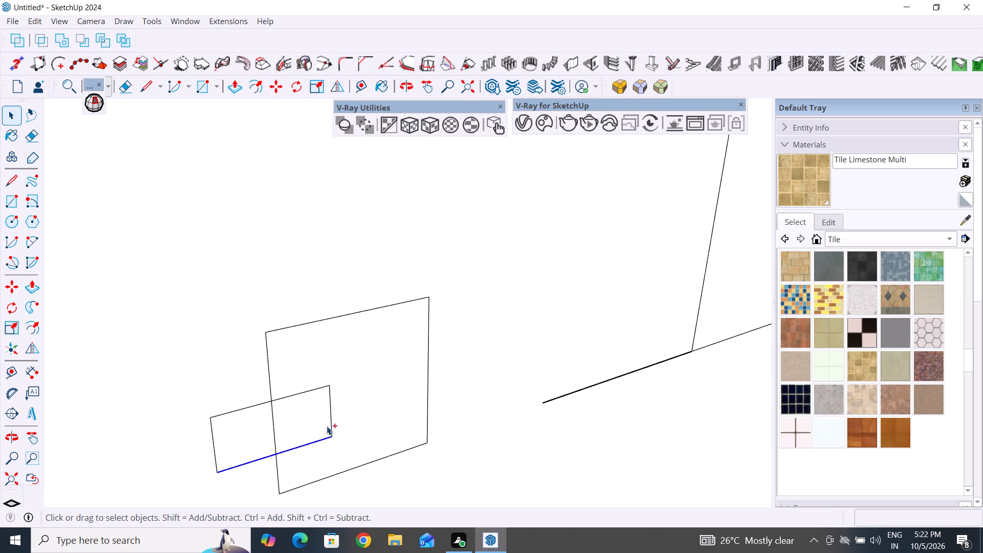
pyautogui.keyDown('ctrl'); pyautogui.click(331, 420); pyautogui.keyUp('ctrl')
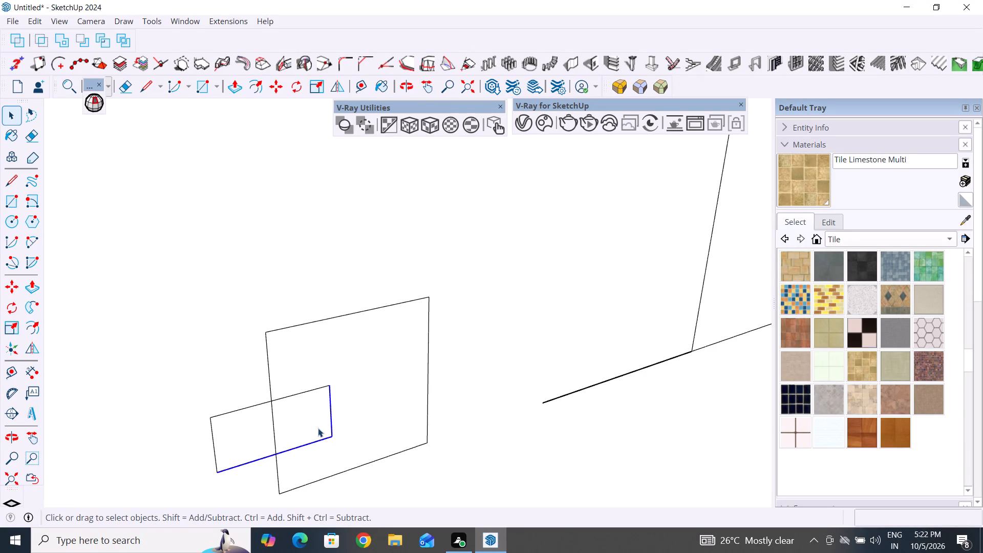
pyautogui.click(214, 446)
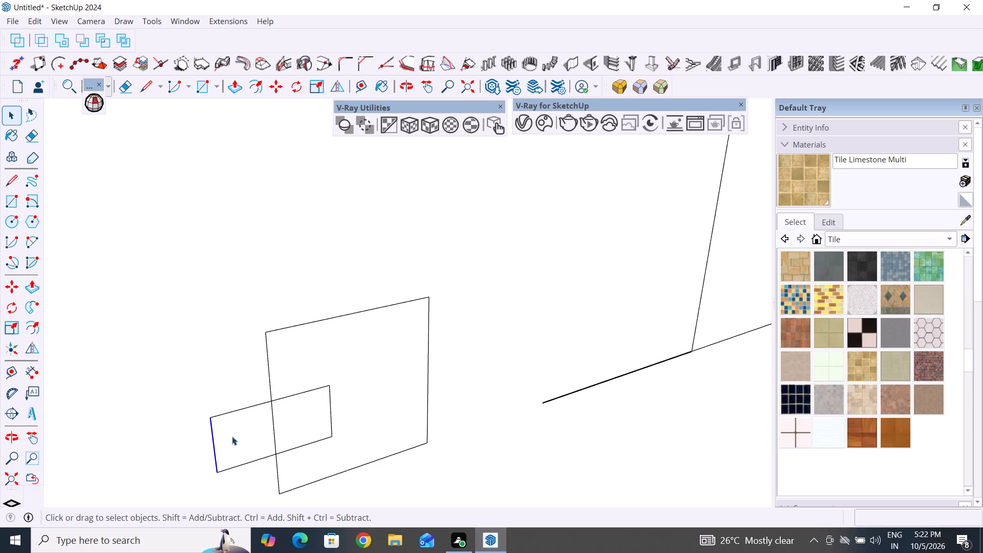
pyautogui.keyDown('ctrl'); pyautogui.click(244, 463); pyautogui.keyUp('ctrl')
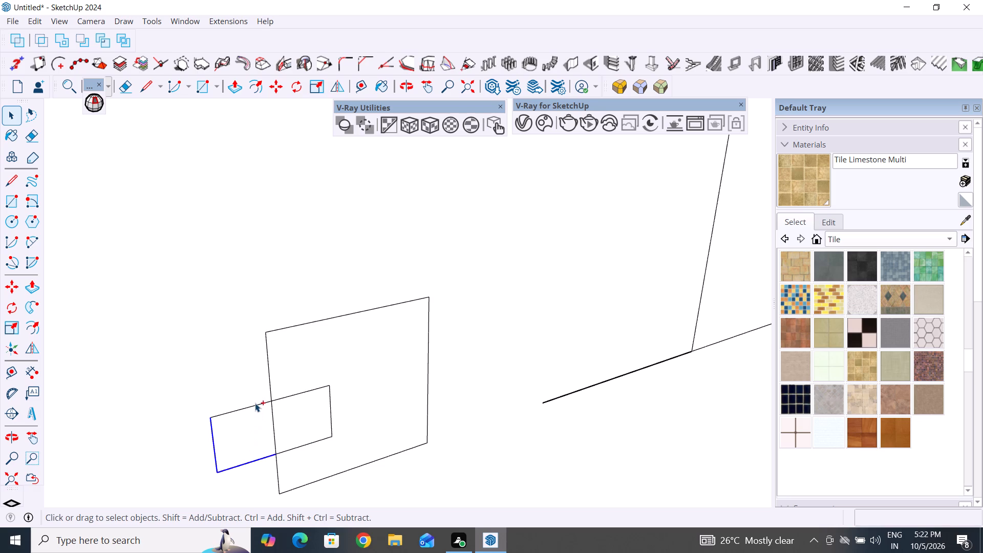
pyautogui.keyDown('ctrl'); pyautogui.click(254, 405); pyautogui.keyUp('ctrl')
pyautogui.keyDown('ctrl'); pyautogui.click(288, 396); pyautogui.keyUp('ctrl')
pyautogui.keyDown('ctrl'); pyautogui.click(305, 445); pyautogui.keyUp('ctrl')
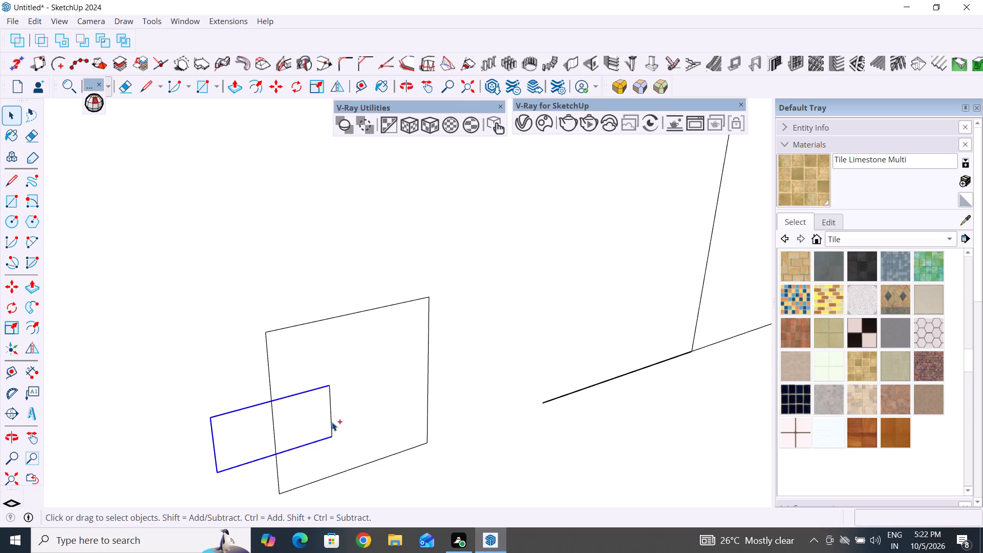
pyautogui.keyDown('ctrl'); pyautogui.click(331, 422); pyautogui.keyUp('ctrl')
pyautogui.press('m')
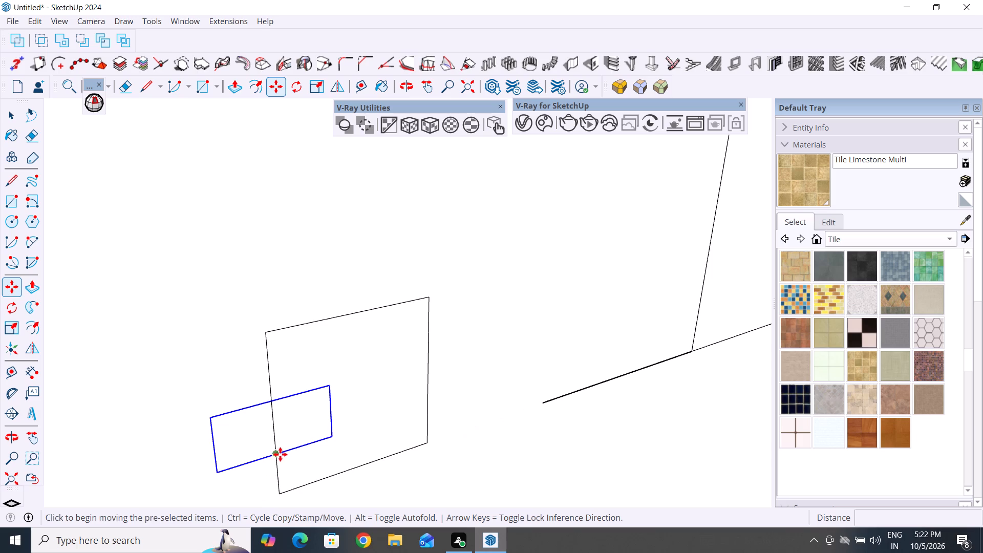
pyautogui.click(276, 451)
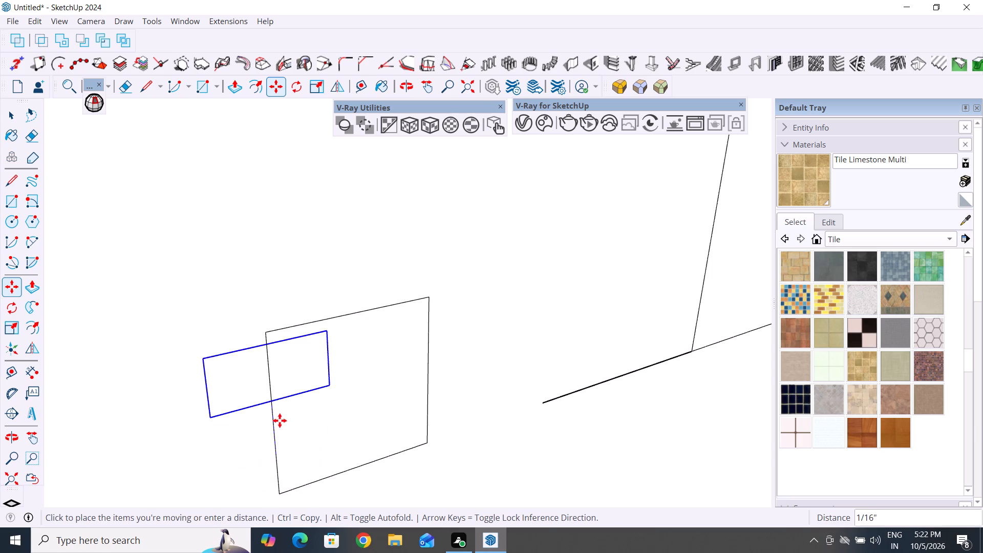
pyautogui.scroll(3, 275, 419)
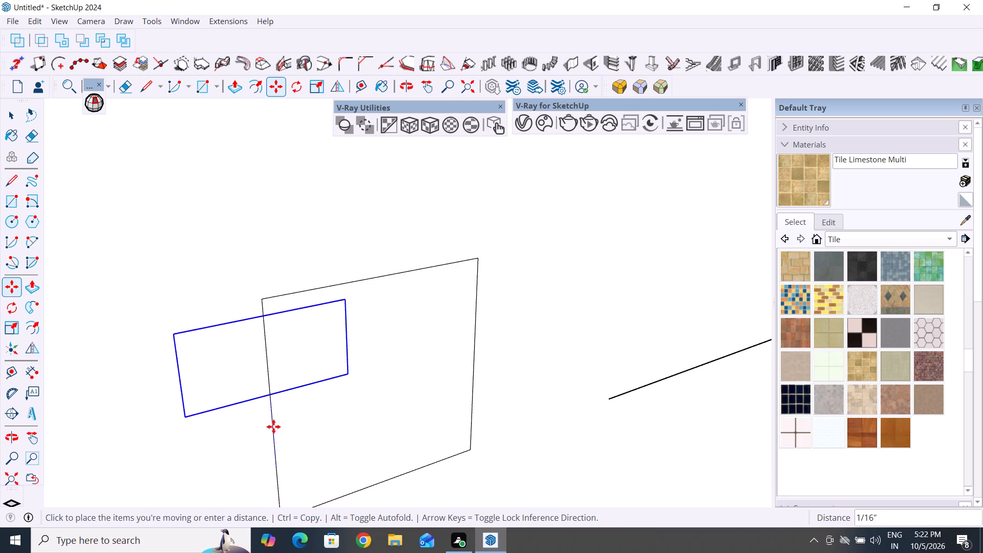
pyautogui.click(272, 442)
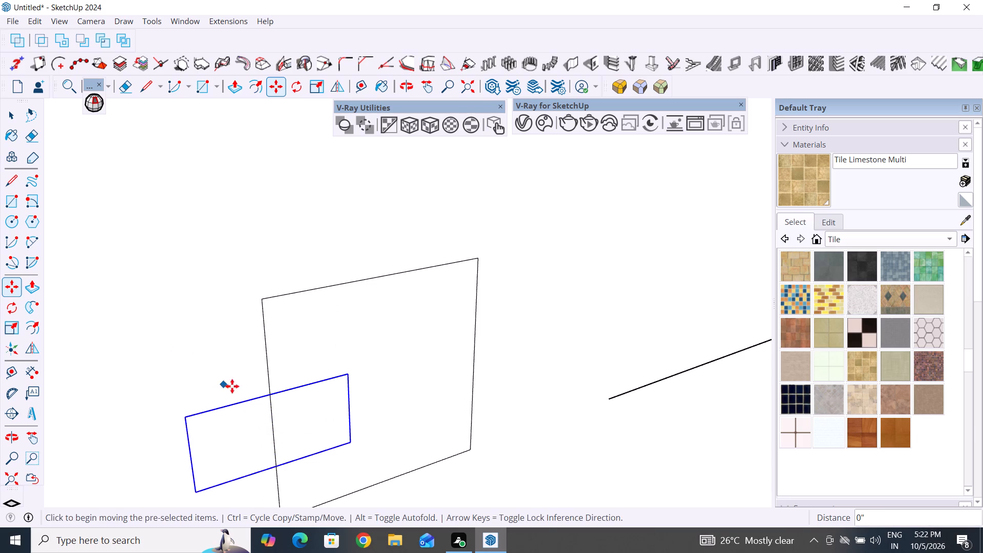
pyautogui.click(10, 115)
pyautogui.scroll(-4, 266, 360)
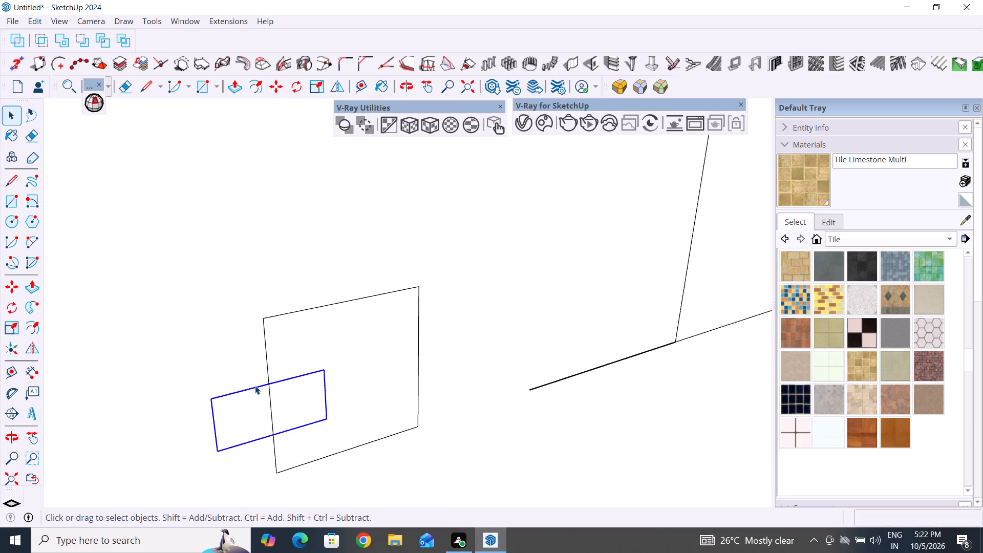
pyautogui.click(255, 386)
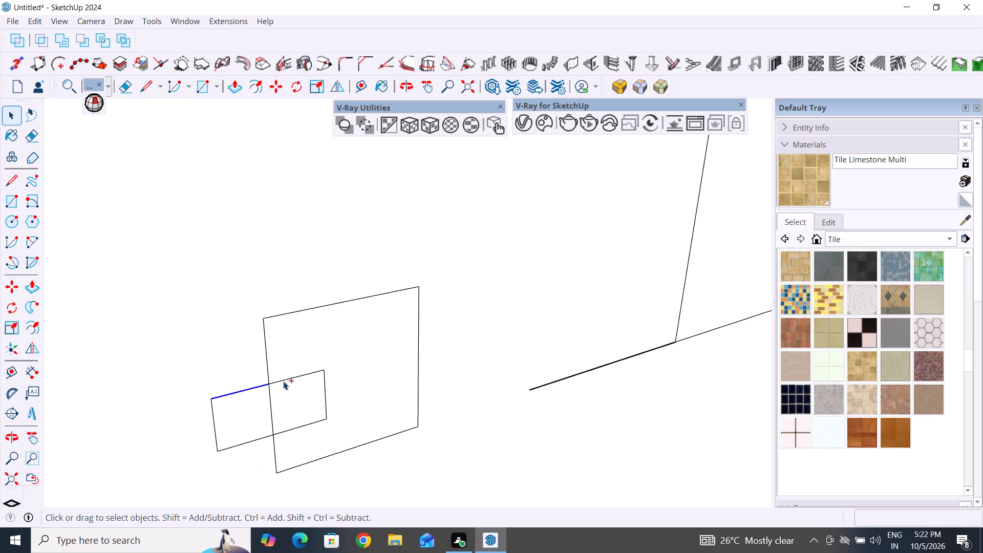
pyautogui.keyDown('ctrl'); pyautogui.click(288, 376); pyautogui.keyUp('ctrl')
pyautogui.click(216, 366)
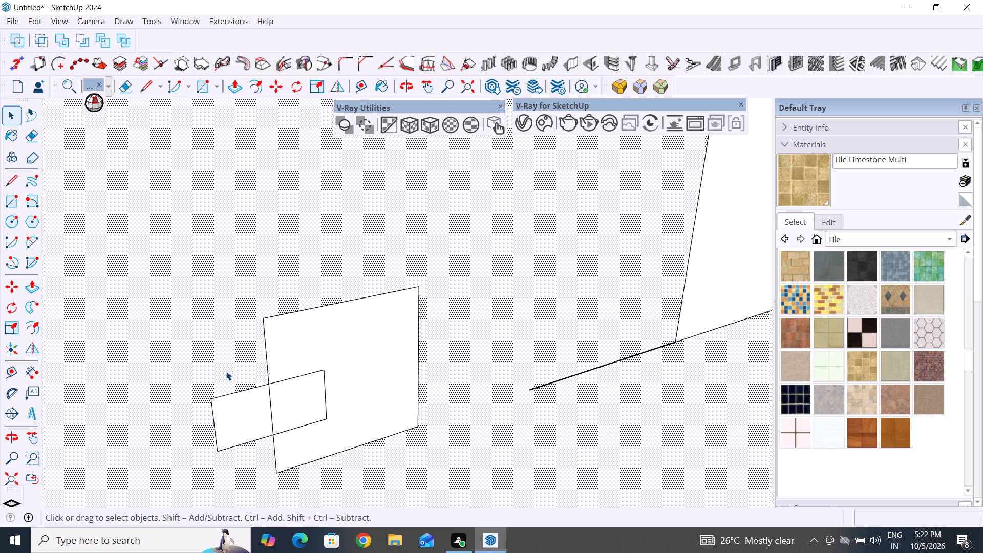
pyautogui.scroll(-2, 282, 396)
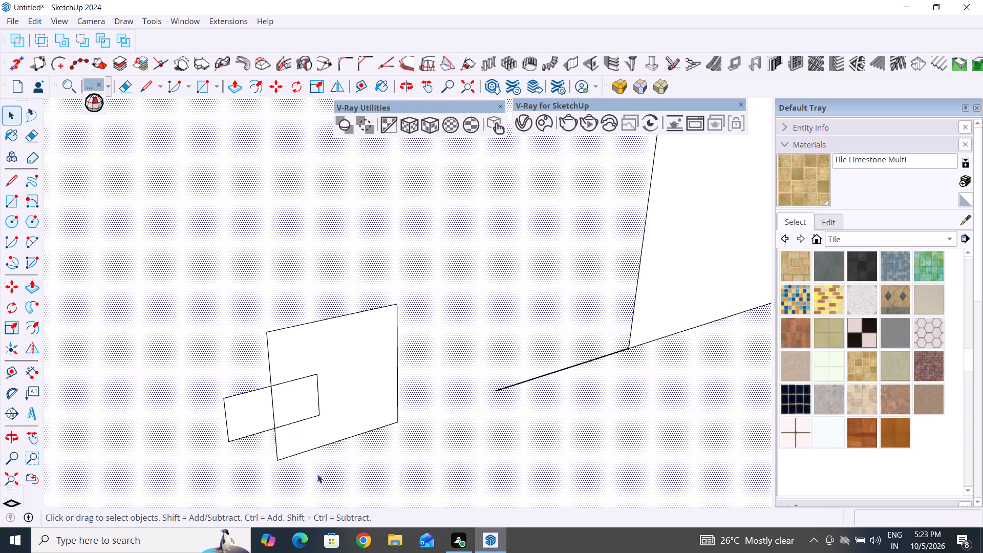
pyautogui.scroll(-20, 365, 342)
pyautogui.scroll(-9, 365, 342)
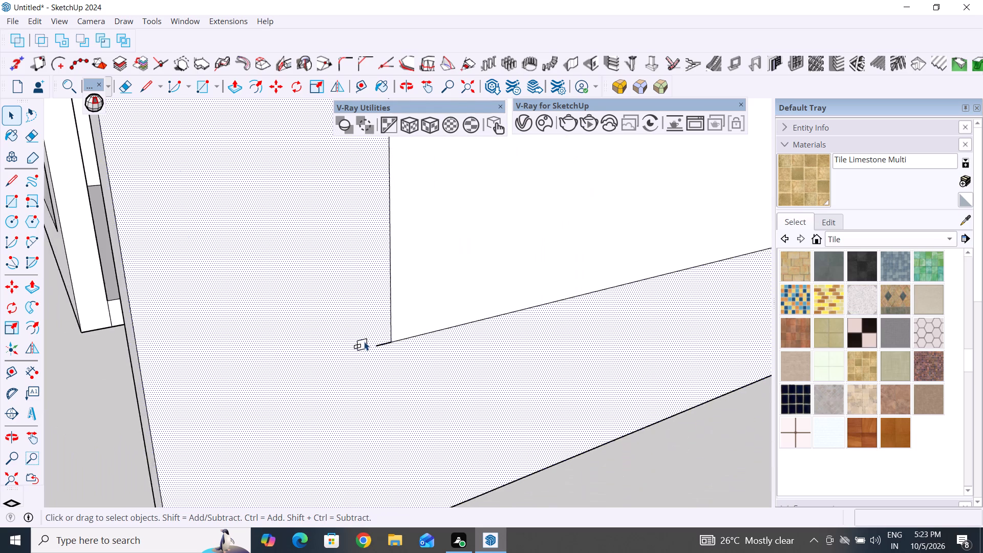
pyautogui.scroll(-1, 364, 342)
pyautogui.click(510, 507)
# Erase every edge of the small square and the smaller rectangle crossing it, keeping the short line at the inset outline's corner.
pyautogui.scroll(9, 359, 346)
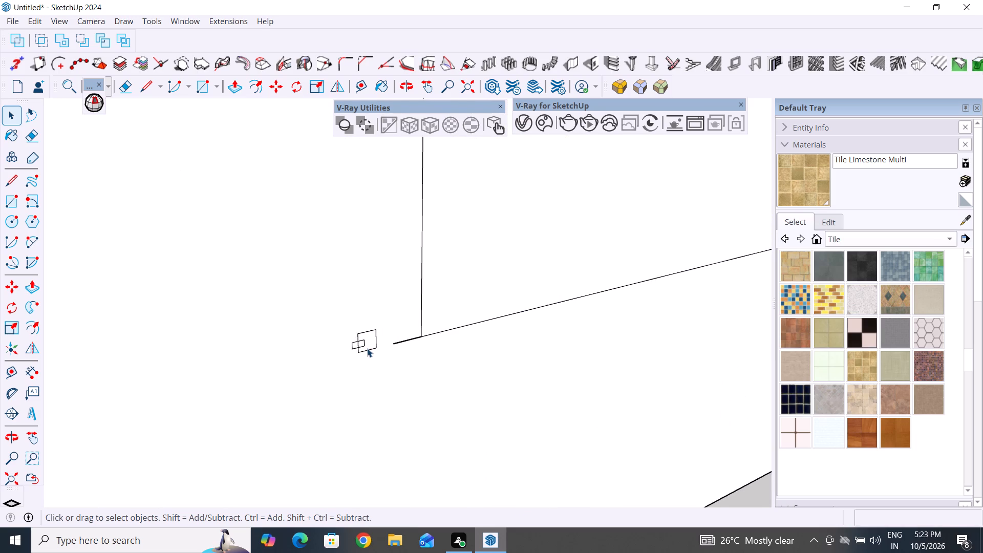
pyautogui.click(375, 347)
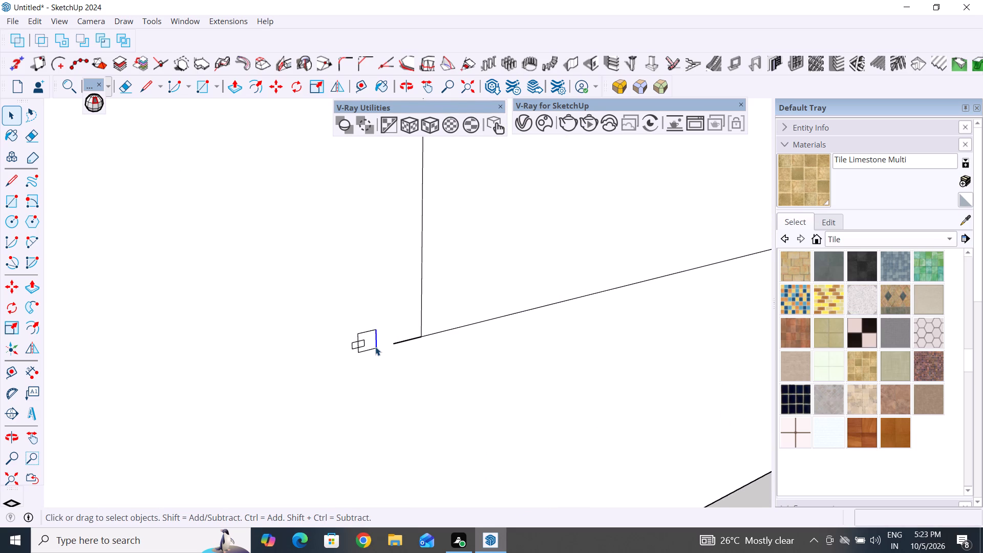
pyautogui.press('Delete')
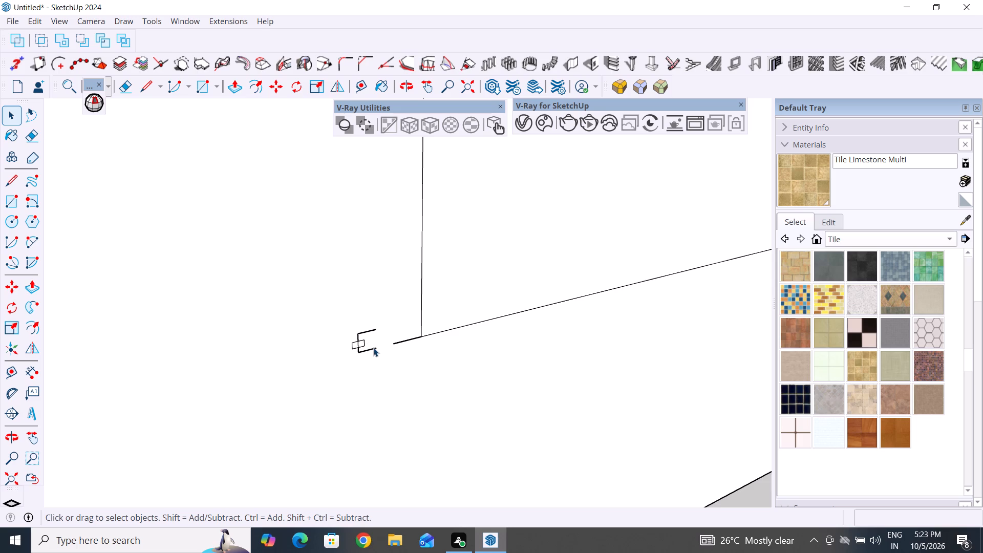
pyautogui.click(373, 348)
pyautogui.press('Delete')
pyautogui.click(361, 345)
pyautogui.press('Delete')
pyautogui.scroll(11, 349, 354)
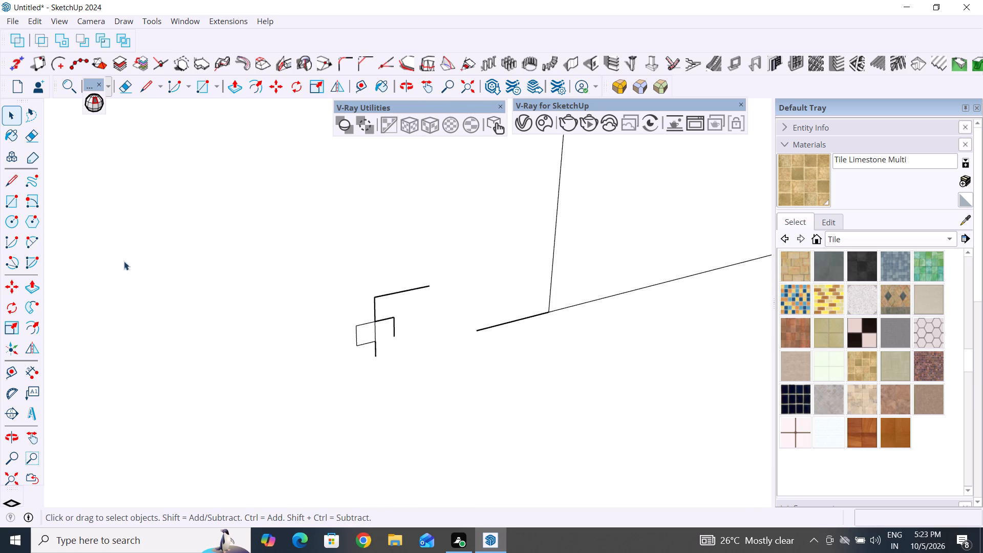
pyautogui.click(126, 90)
pyautogui.moveTo(400, 272); pyautogui.dragTo(375, 365)
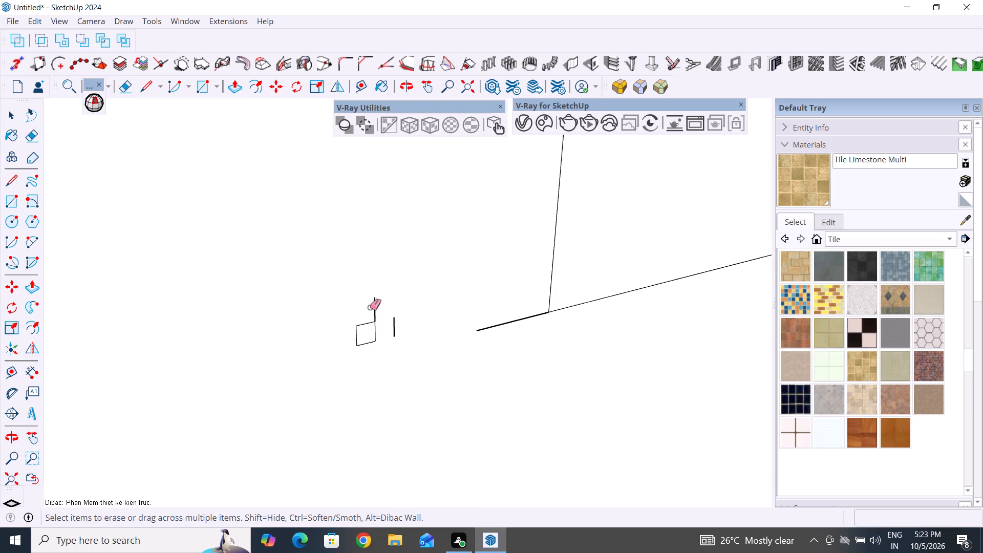
pyautogui.moveTo(374, 299); pyautogui.dragTo(416, 351)
pyautogui.moveTo(367, 315); pyautogui.dragTo(367, 384)
pyautogui.moveTo(368, 344); pyautogui.dragTo(390, 341)
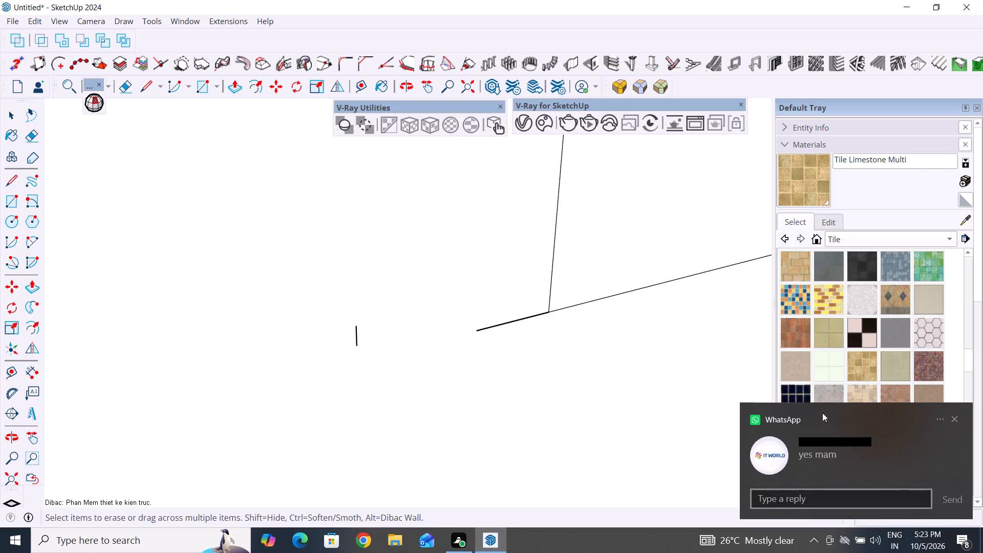
pyautogui.click(955, 417)
pyautogui.scroll(-3, 499, 385)
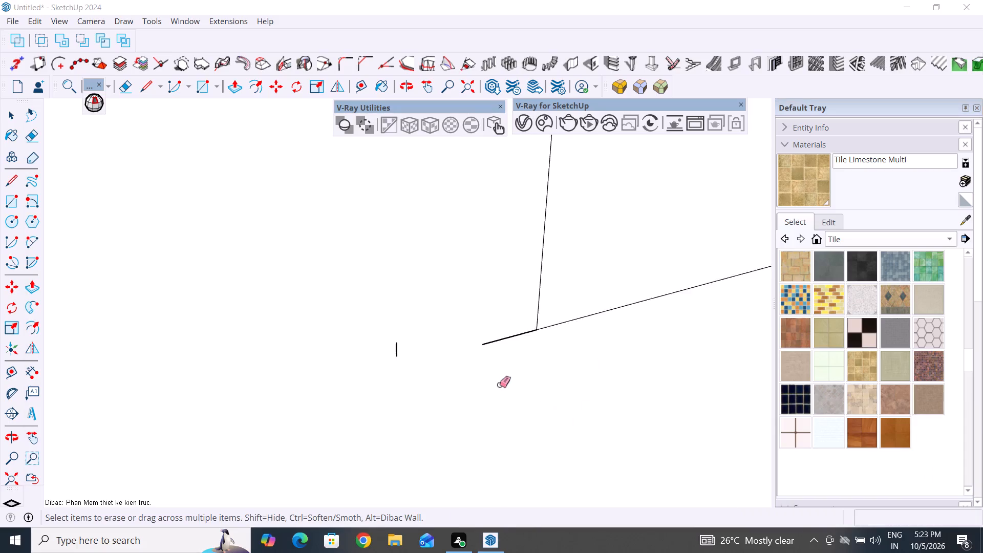
pyautogui.scroll(-7, 499, 385)
pyautogui.scroll(-4, 463, 426)
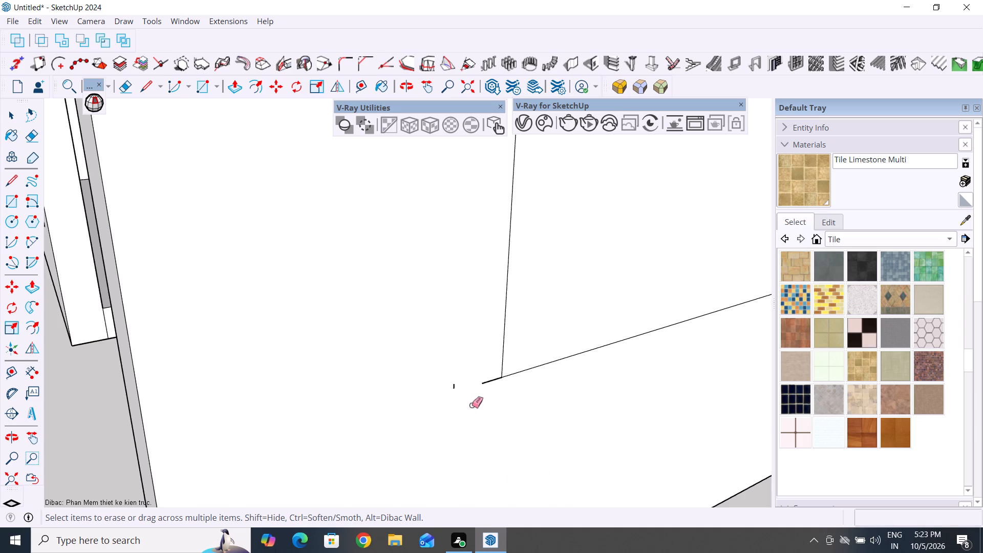
pyautogui.click(453, 387)
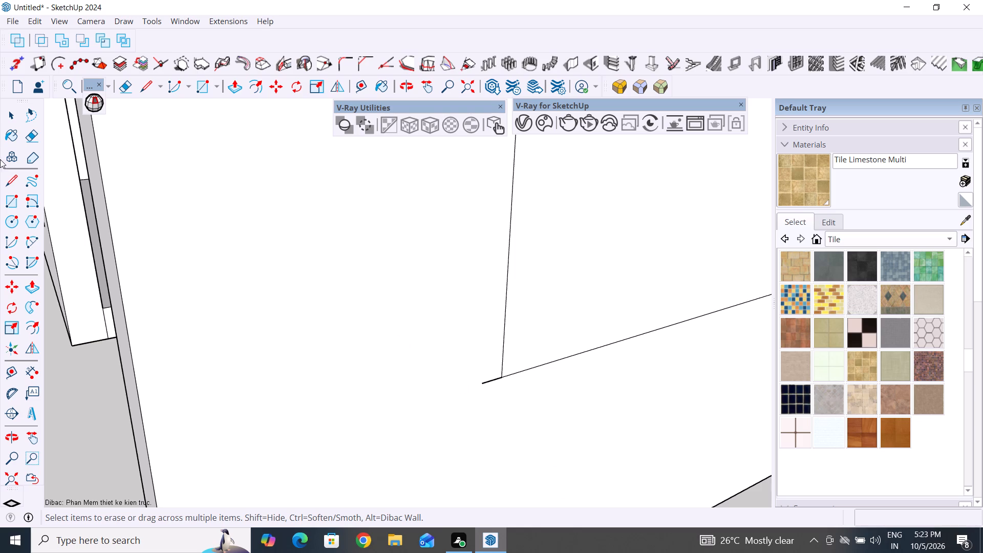
pyautogui.click(11, 110)
# Draw a rectangle of about 1 1/8" by 13/16" on the frame border, starting from the free end of the short line.
pyautogui.click(18, 203)
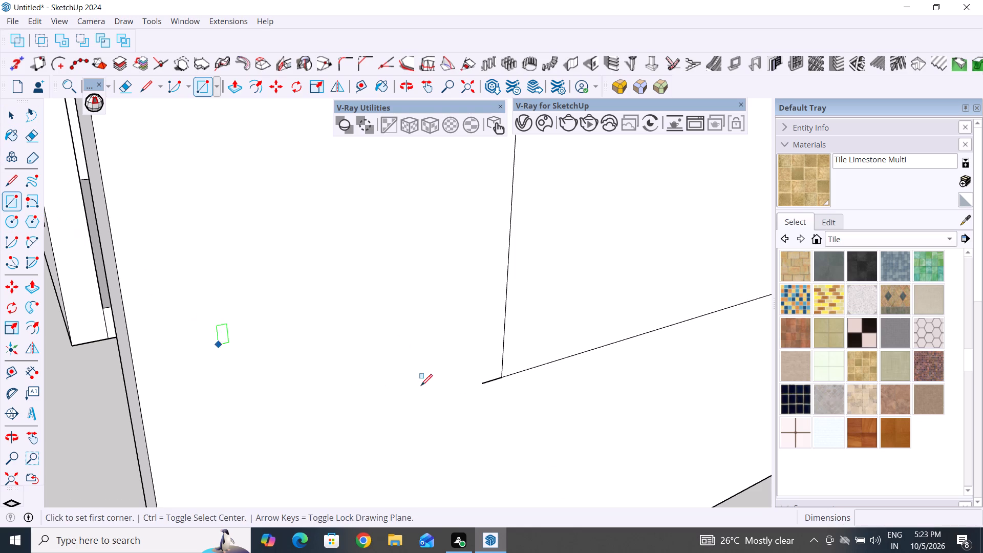
pyautogui.click(483, 385)
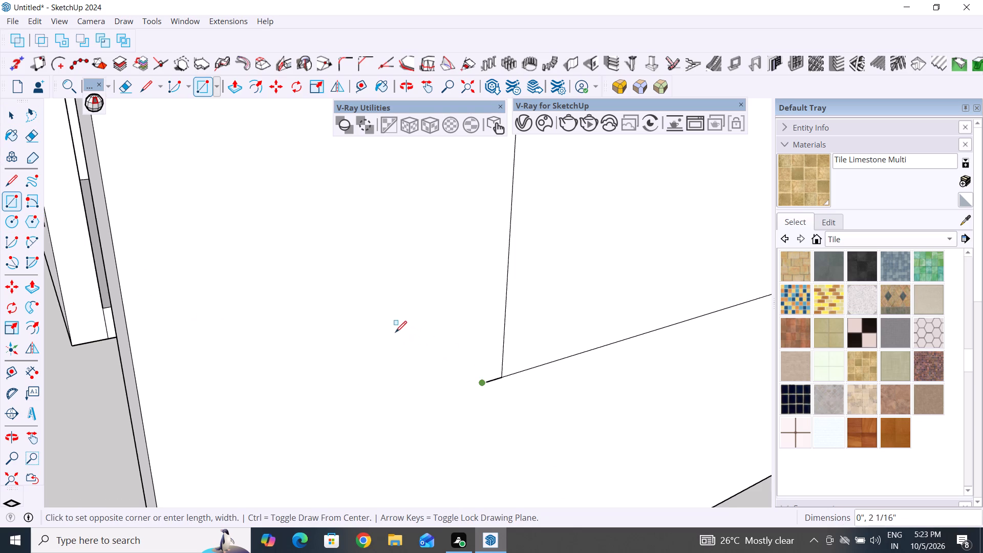
pyautogui.scroll(-3, 410, 385)
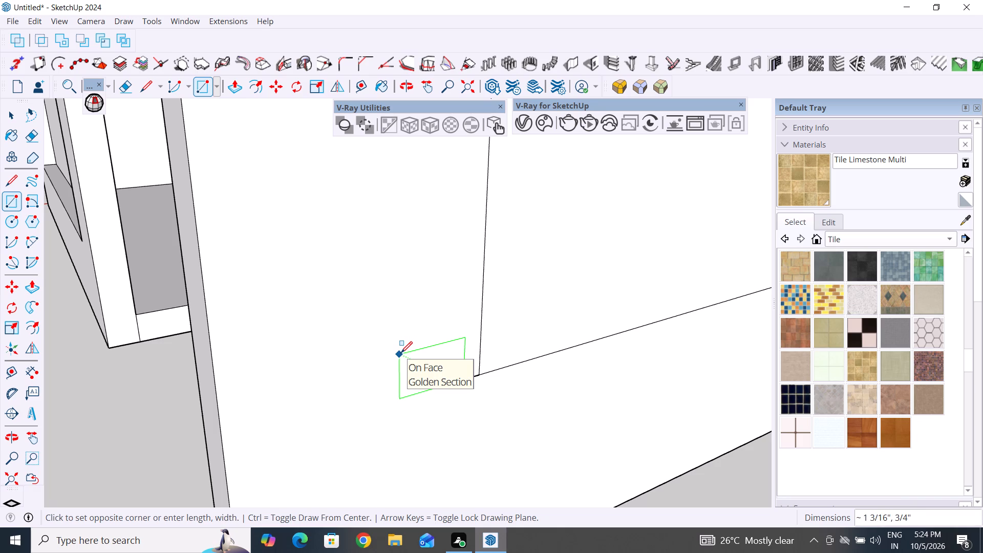
pyautogui.scroll(3, 401, 353)
pyautogui.click(404, 350)
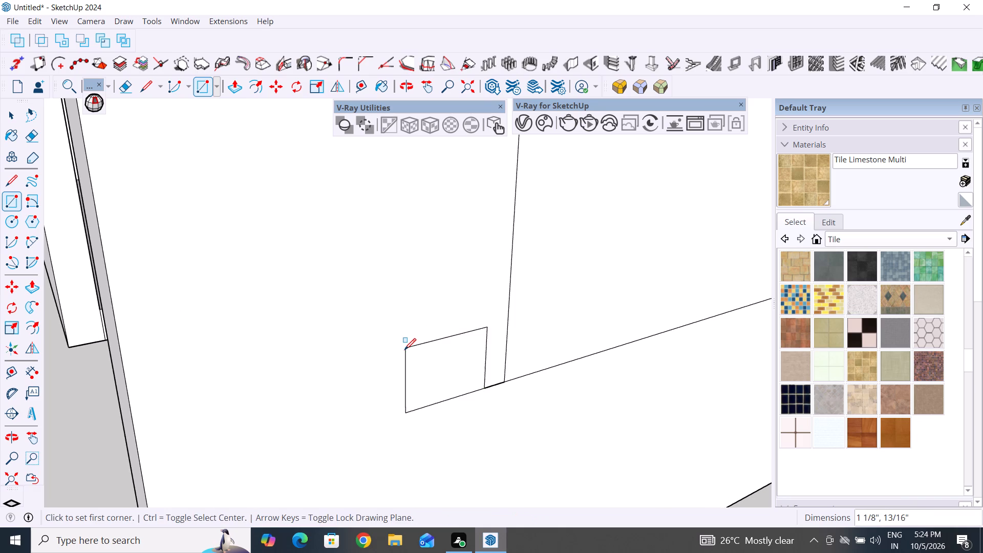
pyautogui.click(15, 120)
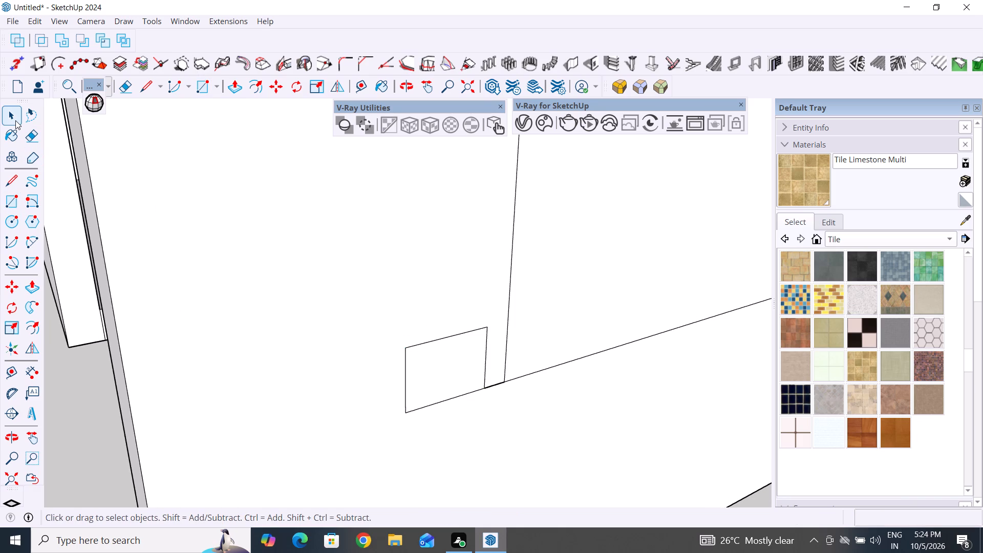
# Draw a smaller rectangle of about 9/16" by 7/16" starting inside the new rectangle and crossing its outer side edge.
pyautogui.click(125, 85)
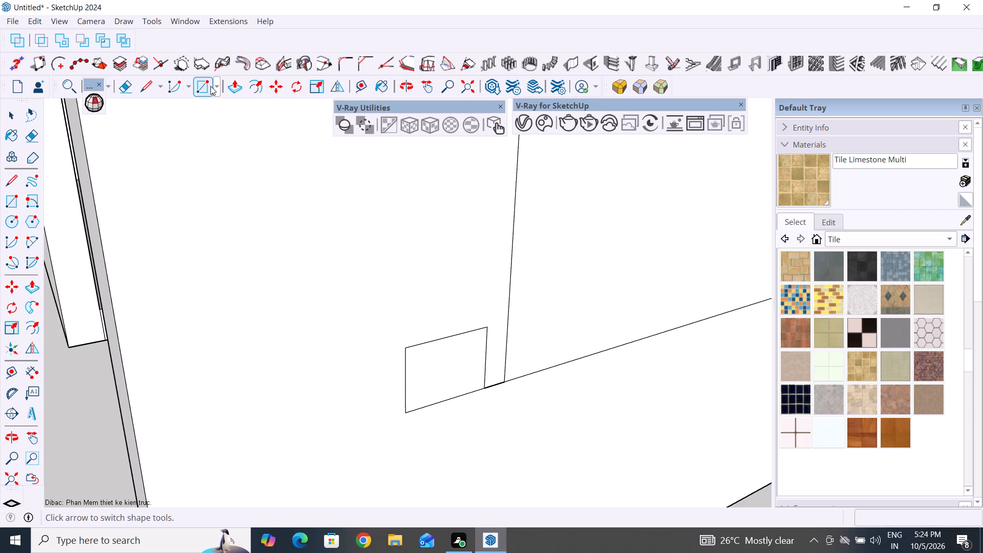
pyautogui.click(210, 86)
pyautogui.click(207, 81)
pyautogui.click(205, 87)
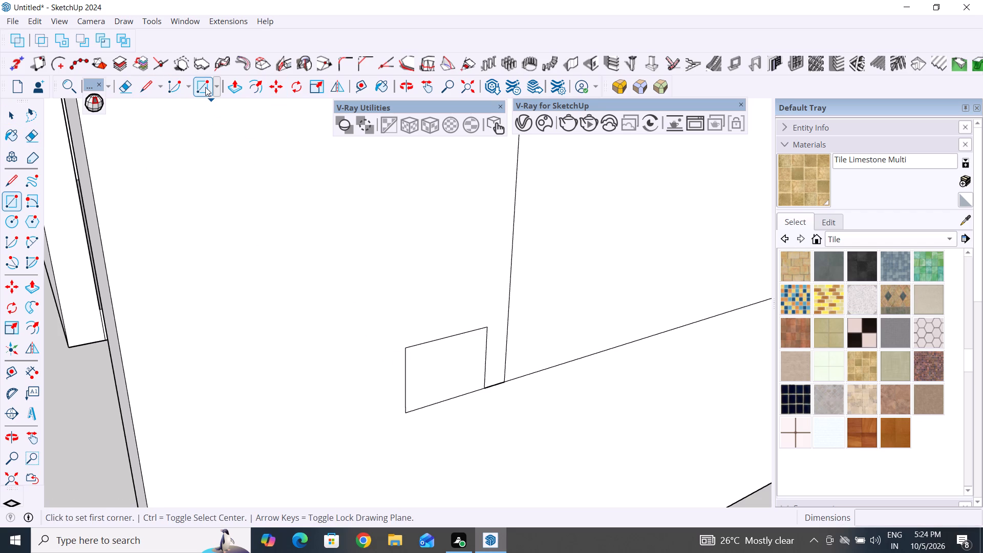
pyautogui.click(420, 391)
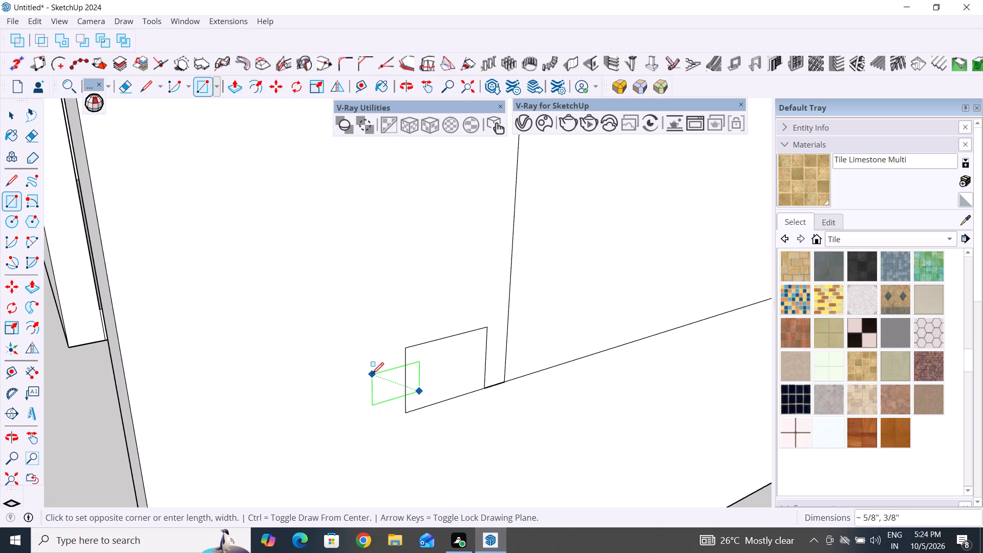
pyautogui.click(373, 371)
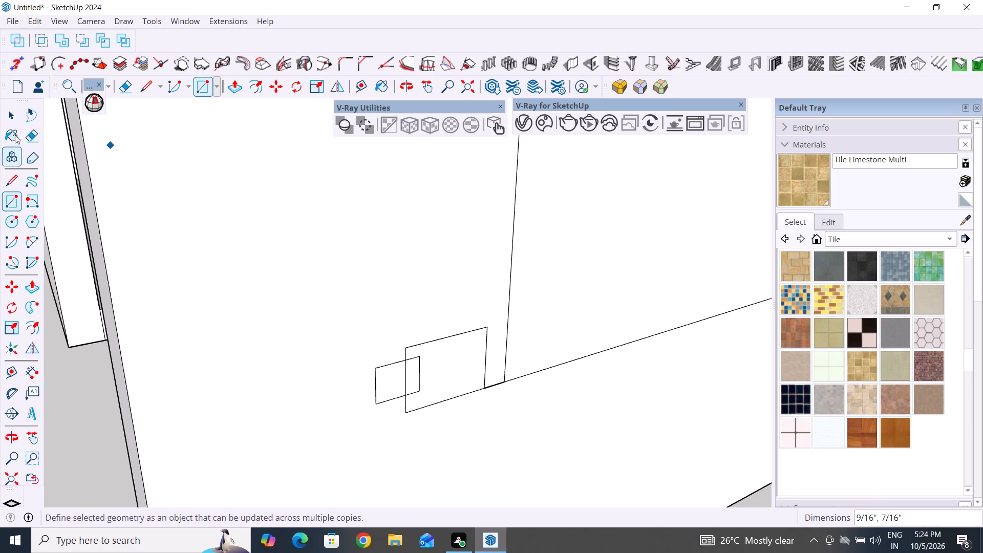
pyautogui.click(13, 117)
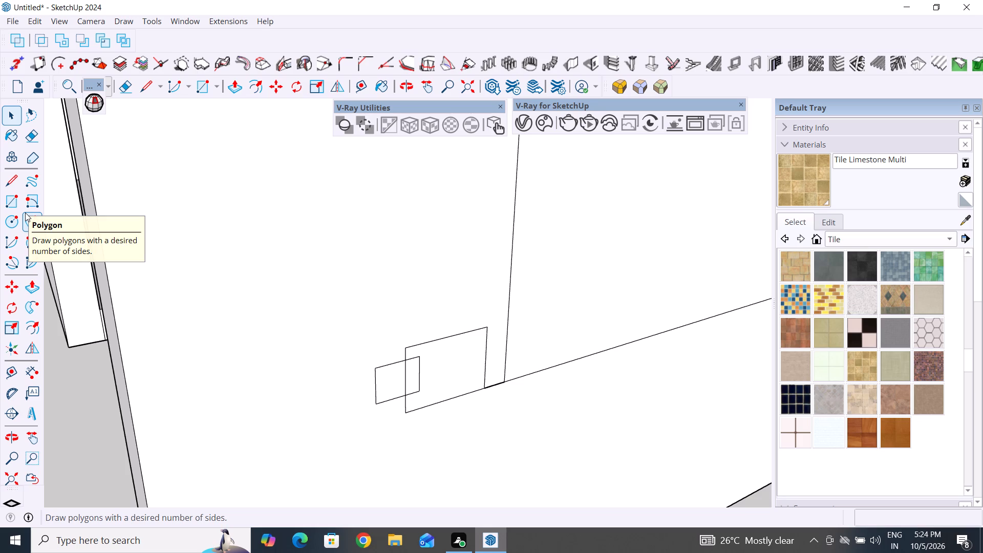
# Draw a two-point arc across the smaller rectangle's outer side edge, bulging outward about 1/8".
pyautogui.click(33, 244)
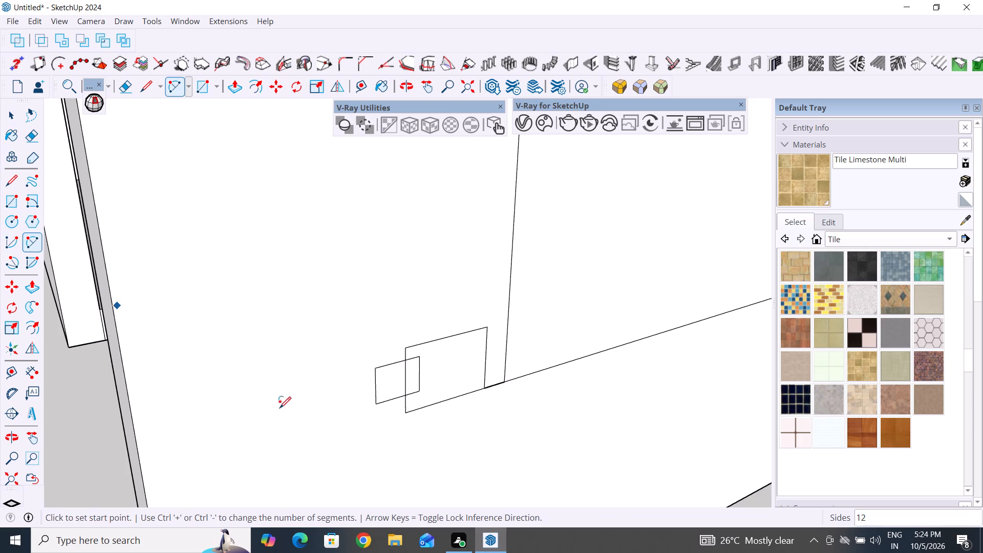
pyautogui.click(373, 403)
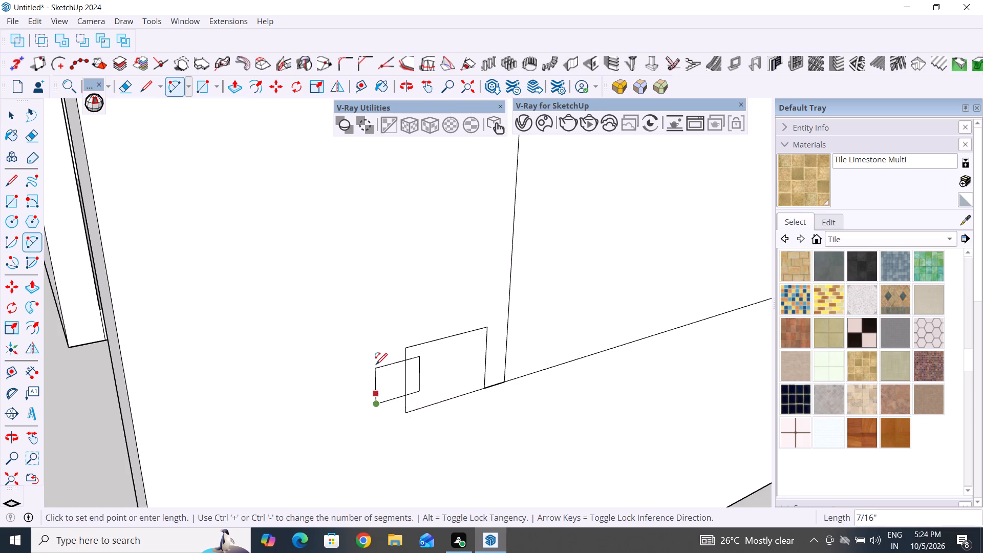
pyautogui.click(376, 366)
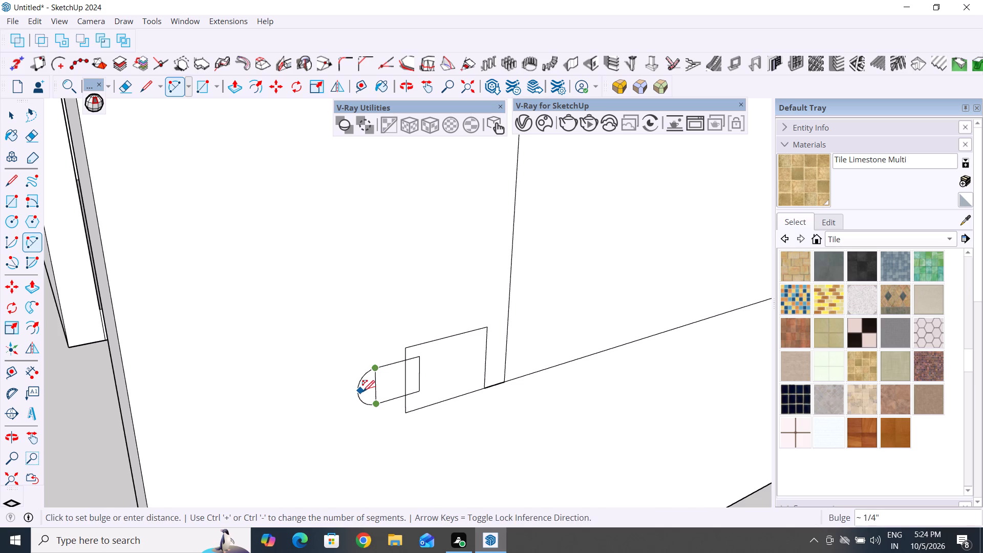
pyautogui.click(366, 392)
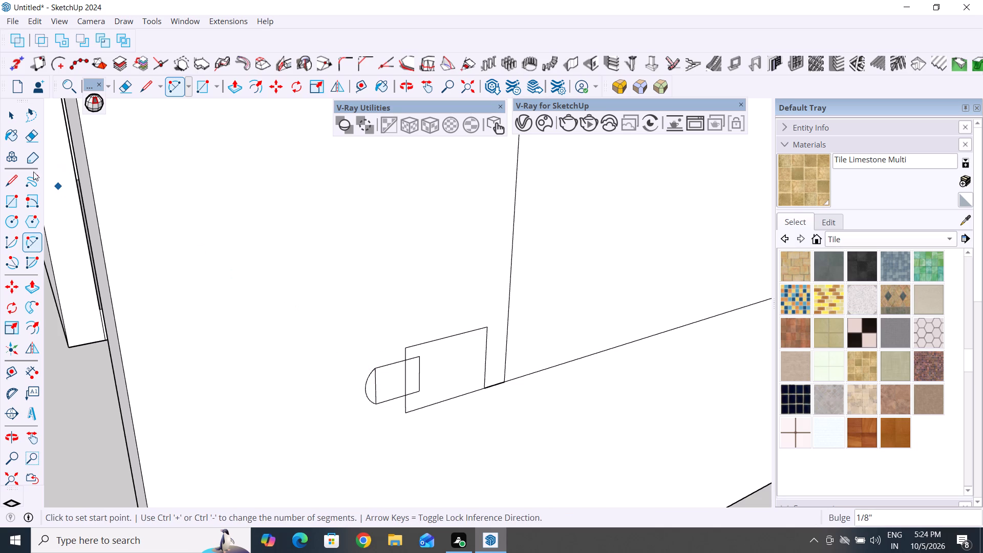
pyautogui.click(14, 115)
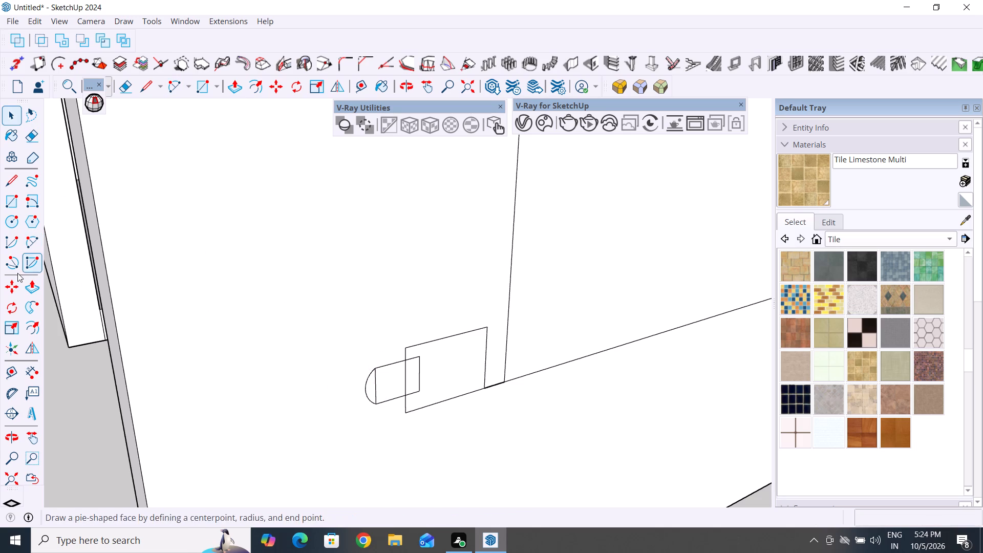
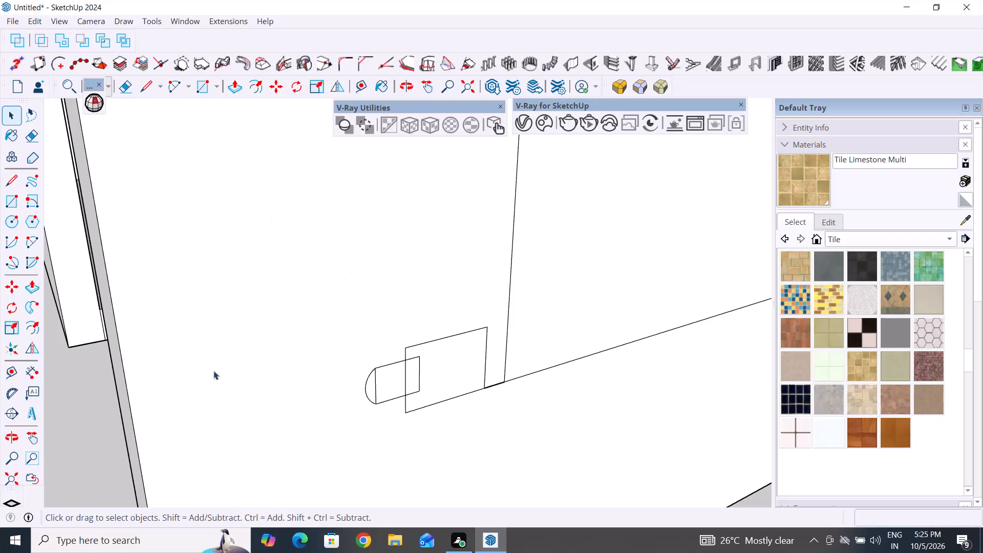
# Erase the edges inside the overlapping rectangles and arc, plus the short line joining them to the inset outline's corner, leaving one moulding profile outline.
pyautogui.click(127, 83)
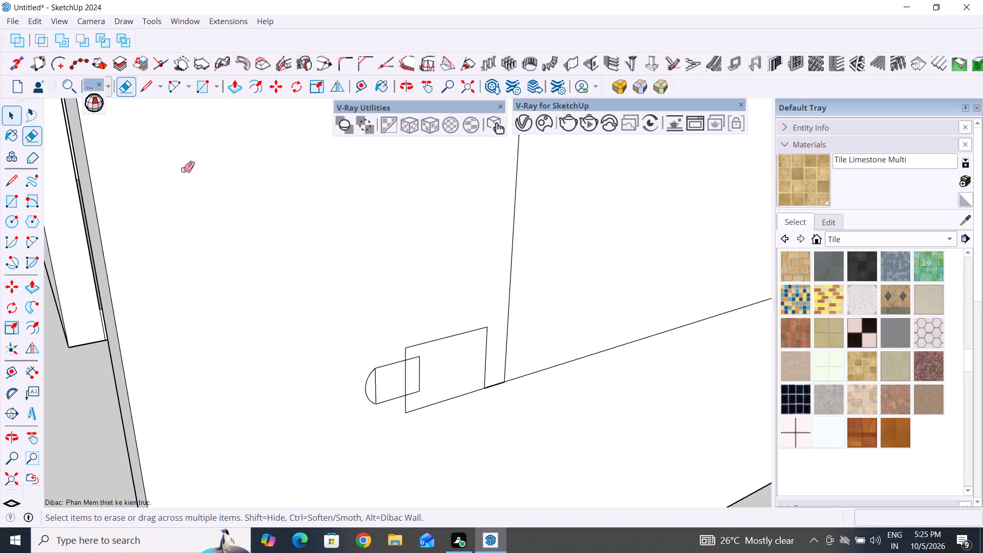
pyautogui.scroll(3, 379, 427)
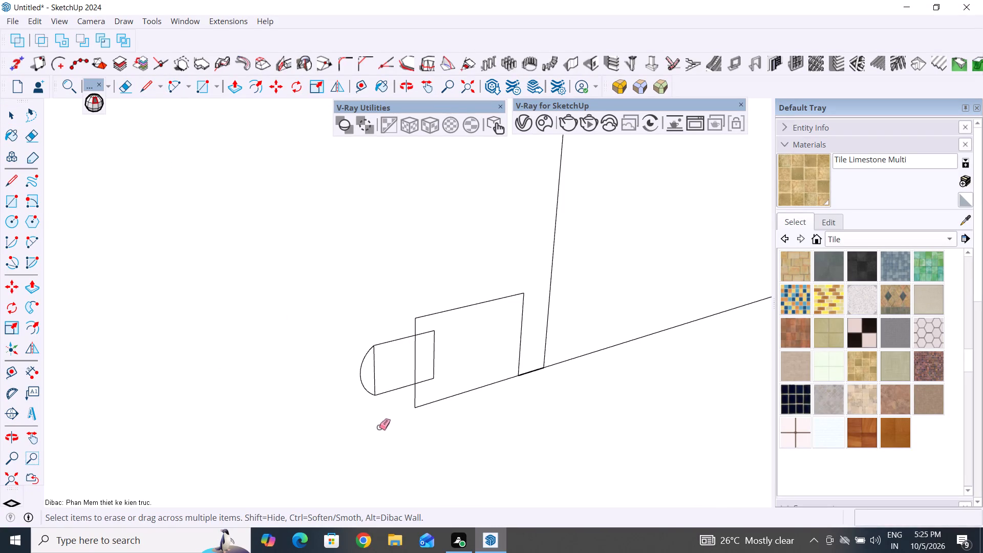
pyautogui.moveTo(370, 381); pyautogui.dragTo(448, 359)
pyautogui.moveTo(423, 325); pyautogui.dragTo(431, 390)
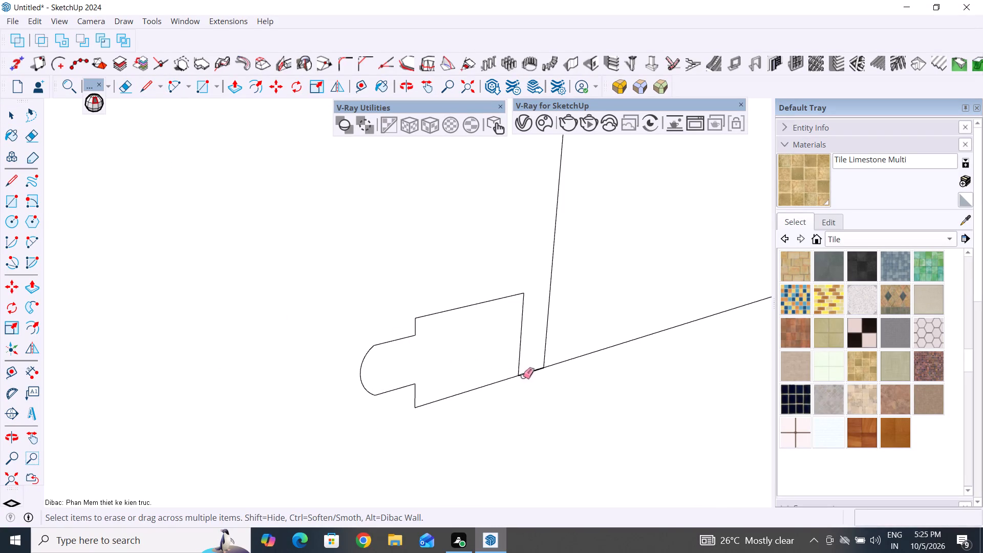
pyautogui.moveTo(529, 365); pyautogui.dragTo(530, 387)
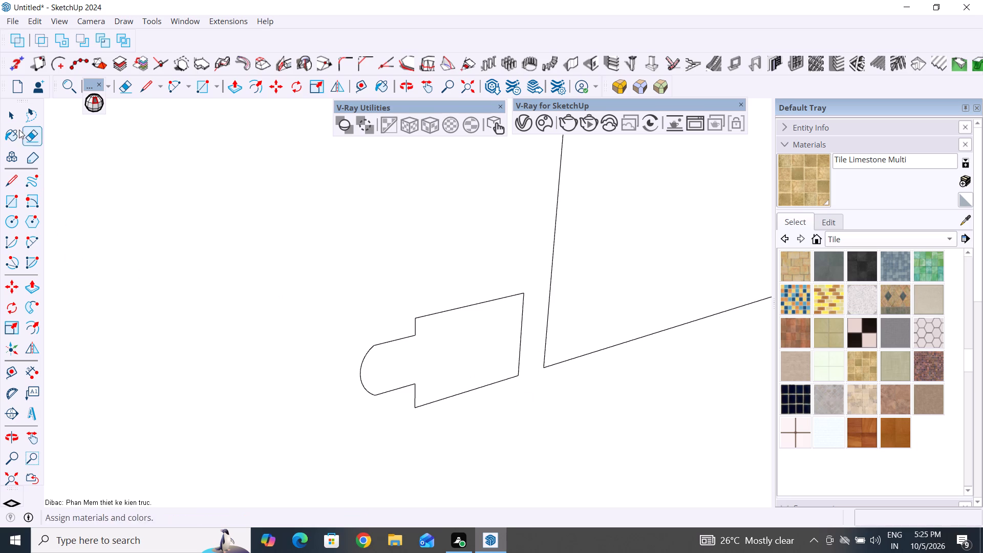
# Select the face of the moulding profile beside the inset outline's corner.
pyautogui.click(14, 115)
pyautogui.click(460, 343)
pyautogui.scroll(-2, 421, 373)
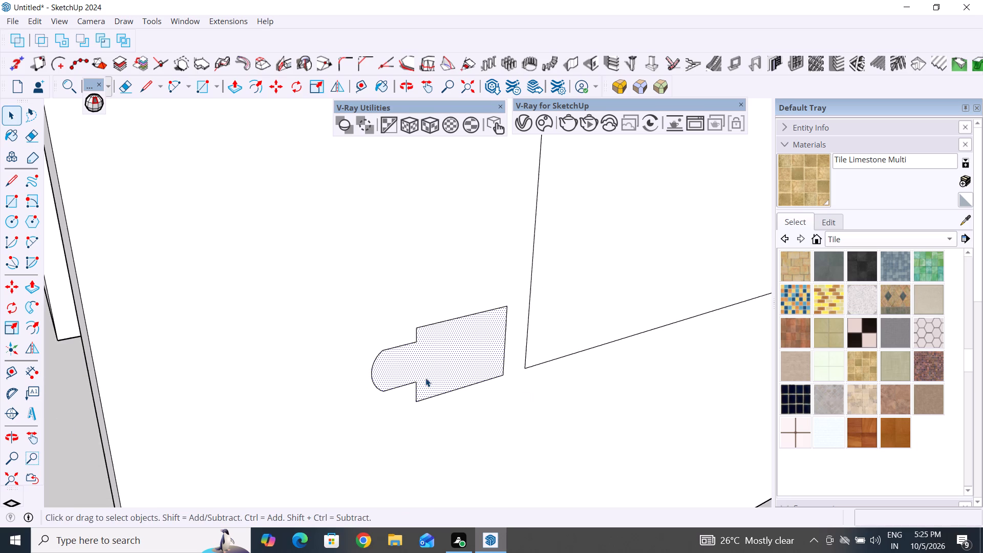
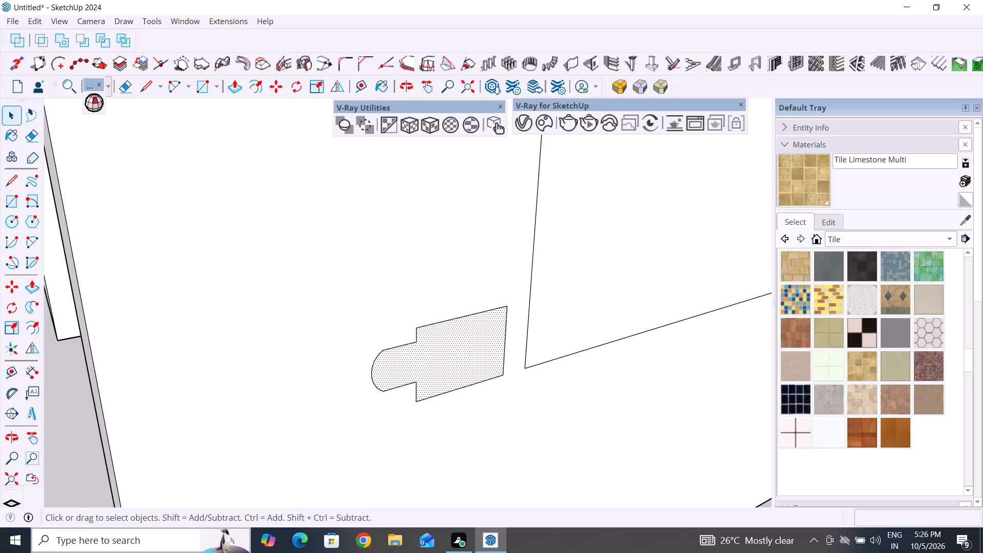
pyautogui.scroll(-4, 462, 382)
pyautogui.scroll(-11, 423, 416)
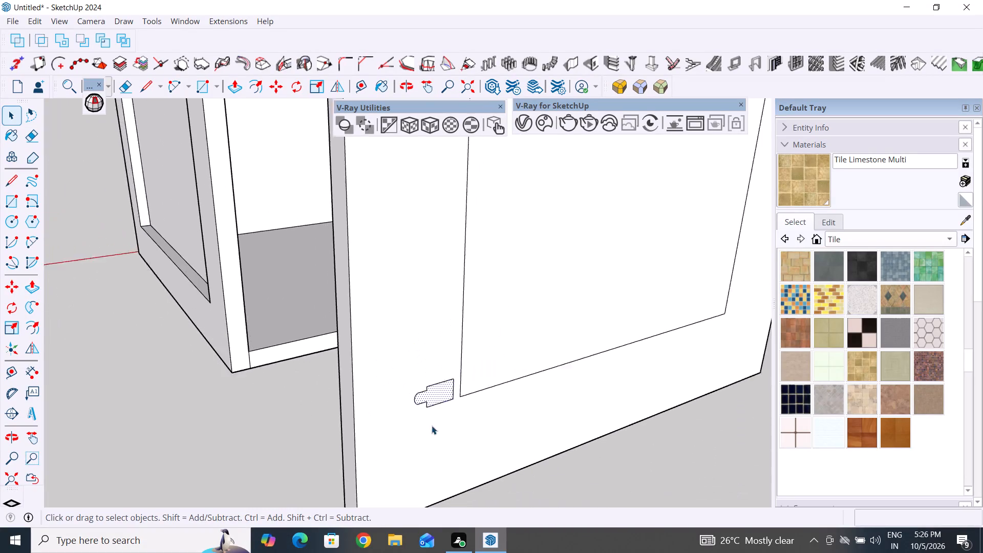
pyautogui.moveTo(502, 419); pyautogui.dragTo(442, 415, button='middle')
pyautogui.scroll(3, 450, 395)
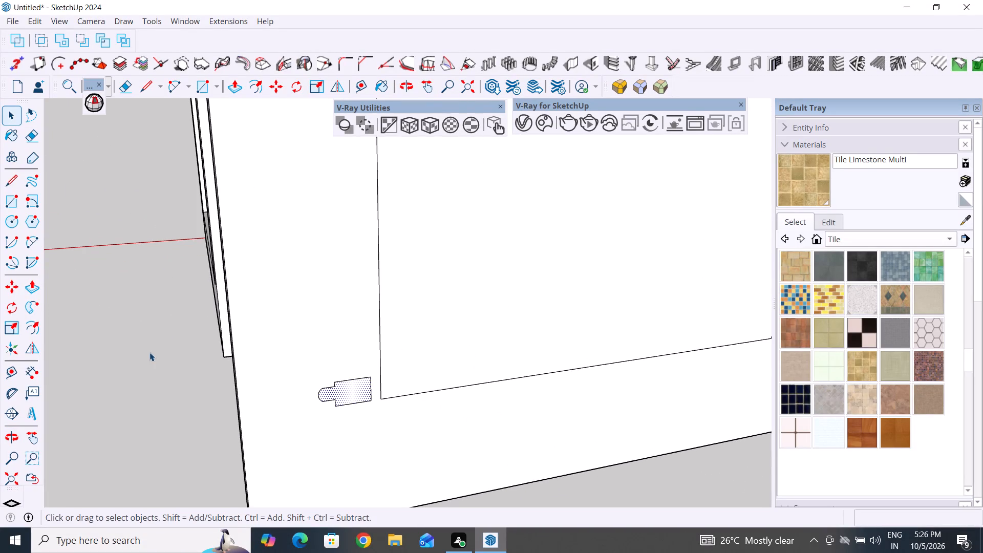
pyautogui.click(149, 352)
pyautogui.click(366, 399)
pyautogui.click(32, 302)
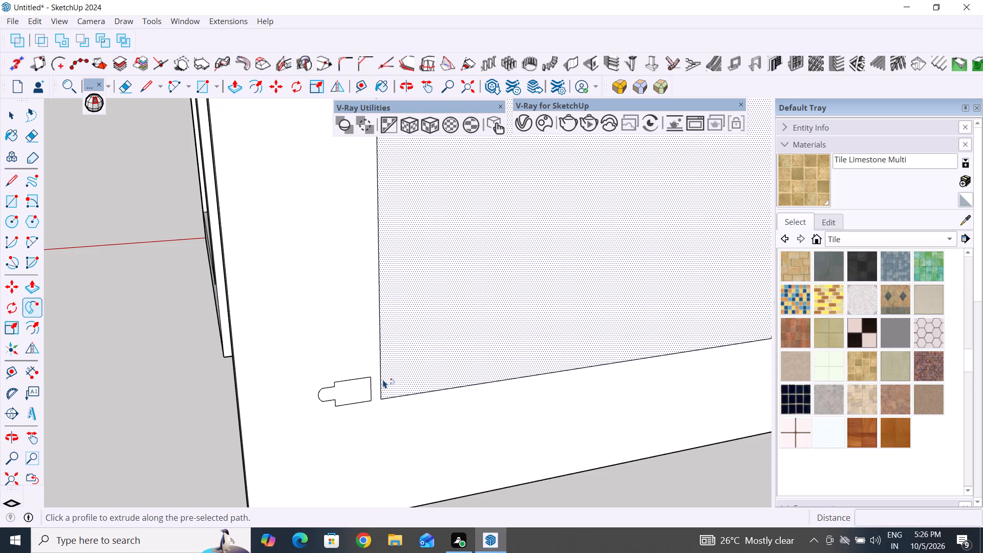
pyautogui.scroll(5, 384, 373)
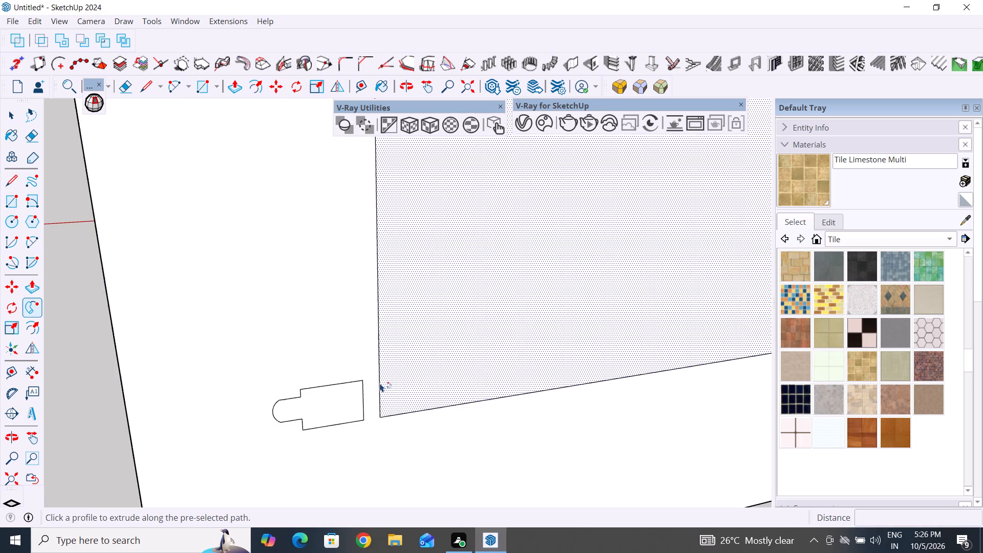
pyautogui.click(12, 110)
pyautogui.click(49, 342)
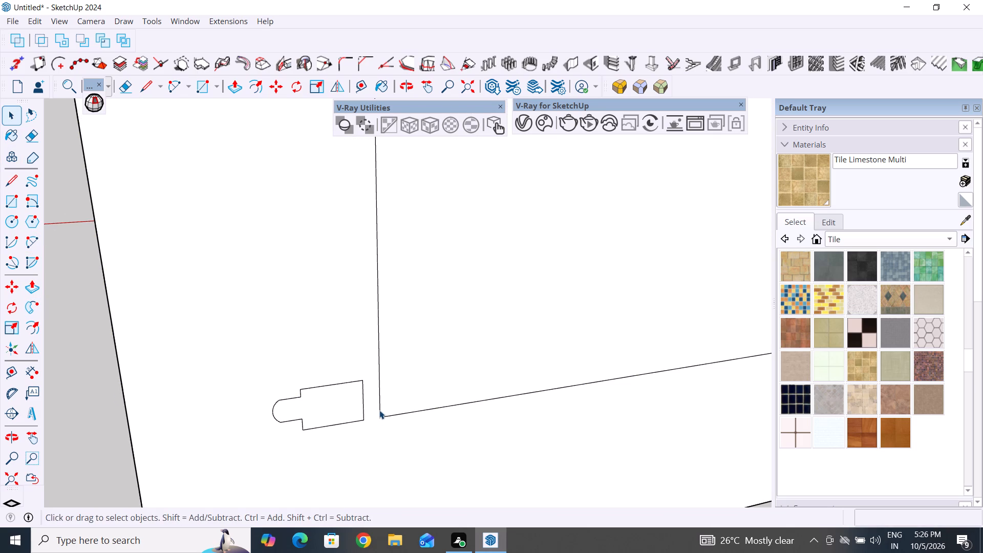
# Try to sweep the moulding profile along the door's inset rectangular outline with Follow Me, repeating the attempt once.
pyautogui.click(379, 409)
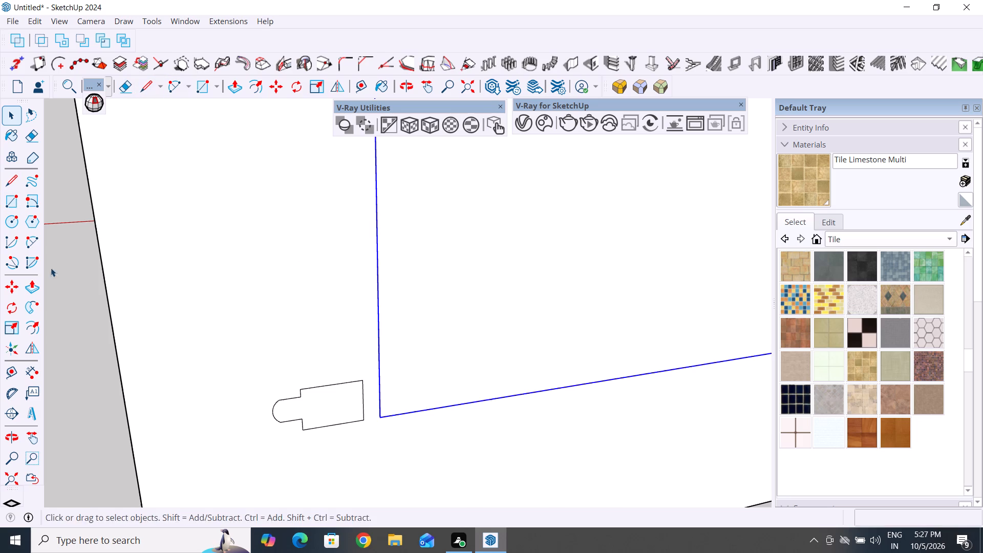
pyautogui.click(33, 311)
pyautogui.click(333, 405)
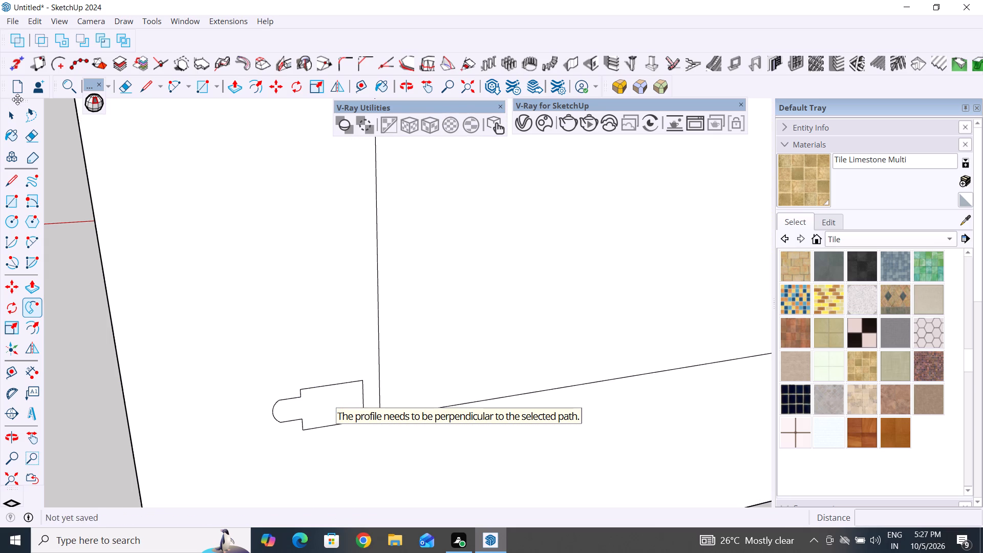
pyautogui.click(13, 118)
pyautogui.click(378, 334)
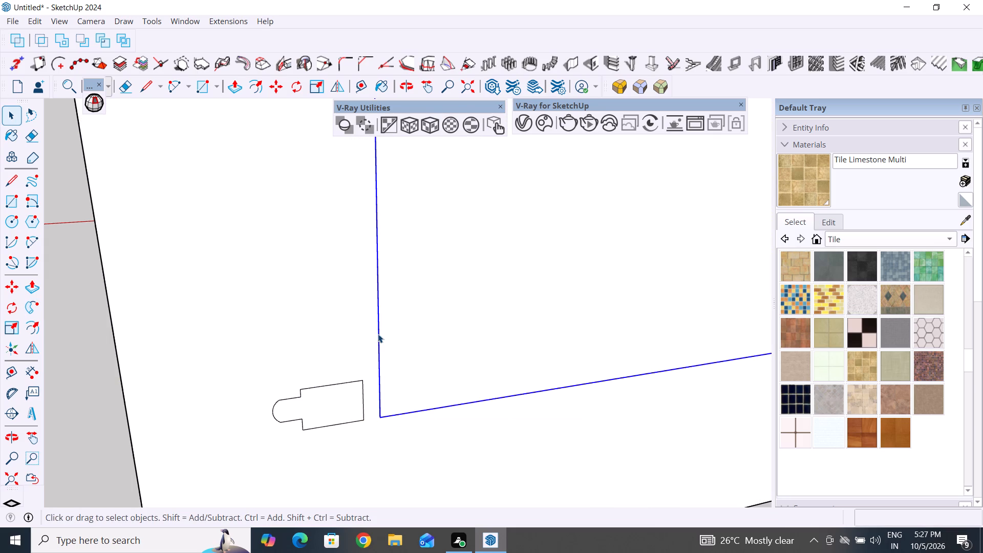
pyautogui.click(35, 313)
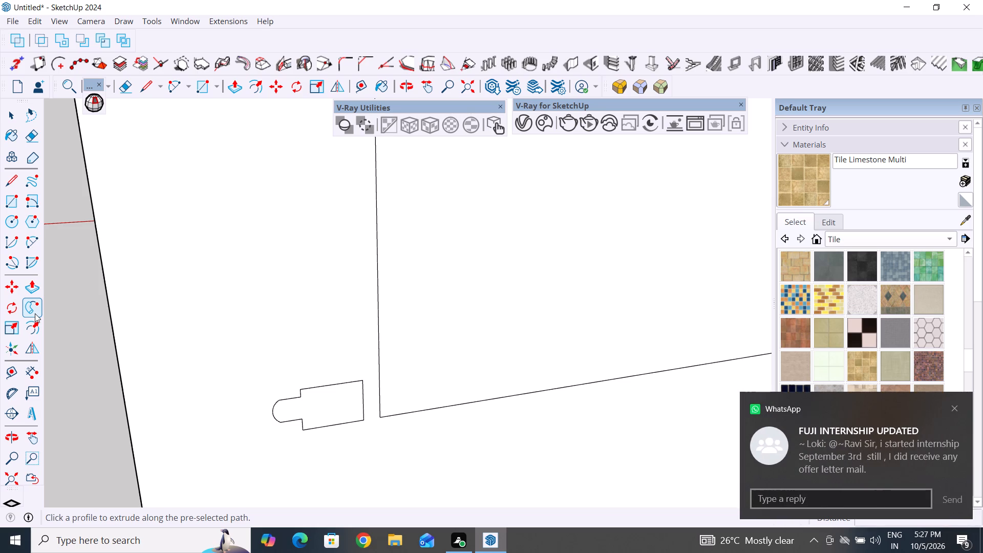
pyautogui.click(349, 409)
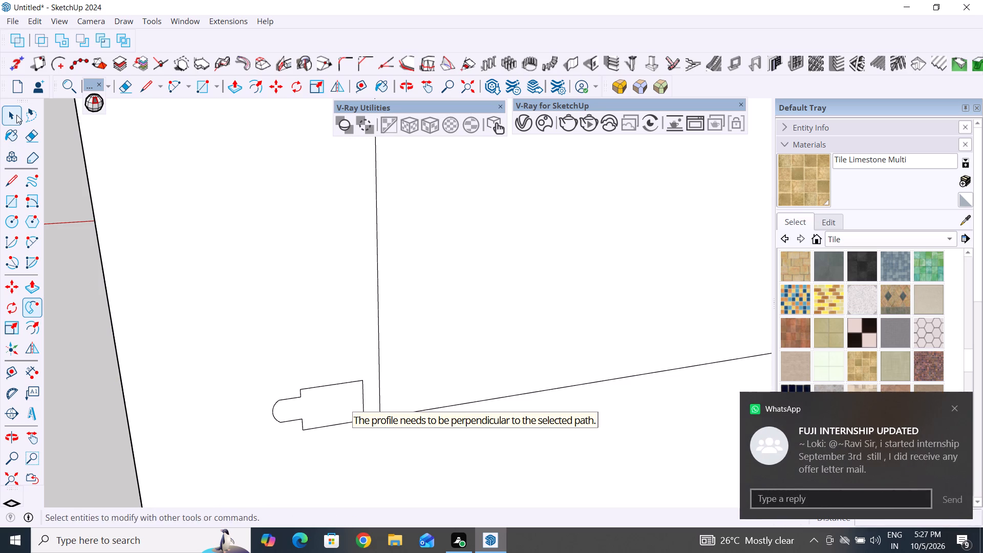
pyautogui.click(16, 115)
# Move the door's inset rectangular outline about 1' 1" diagonally so it extends past the door's bottom and side edges.
pyautogui.scroll(-19, 307, 315)
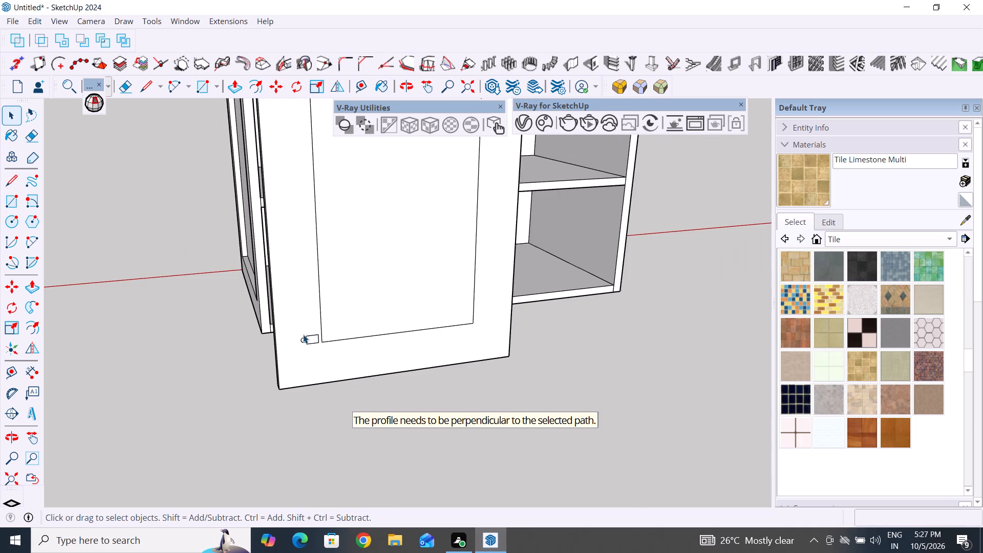
pyautogui.scroll(-5, 324, 384)
pyautogui.scroll(-3, 323, 433)
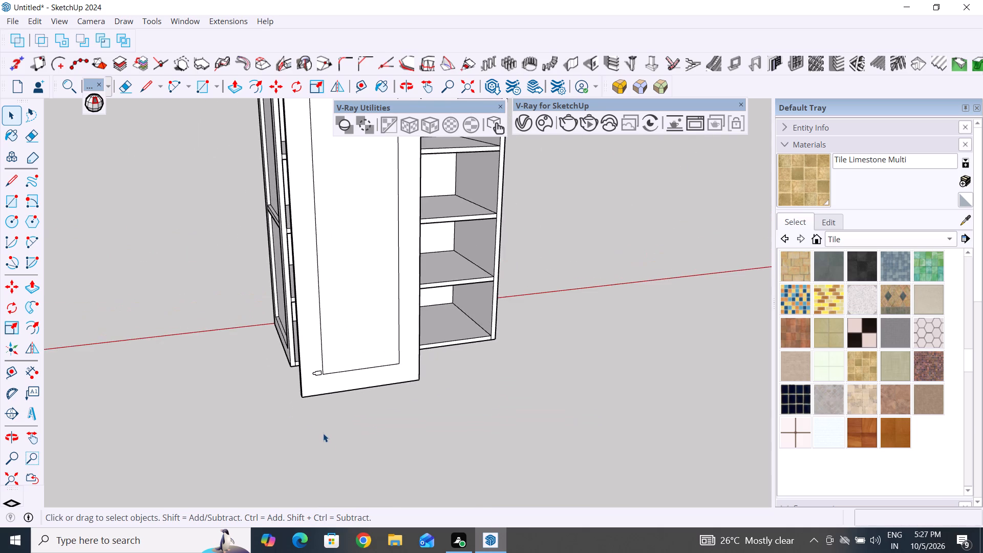
pyautogui.moveTo(323, 433); pyautogui.dragTo(364, 443, button='middle')
pyautogui.scroll(3, 355, 368)
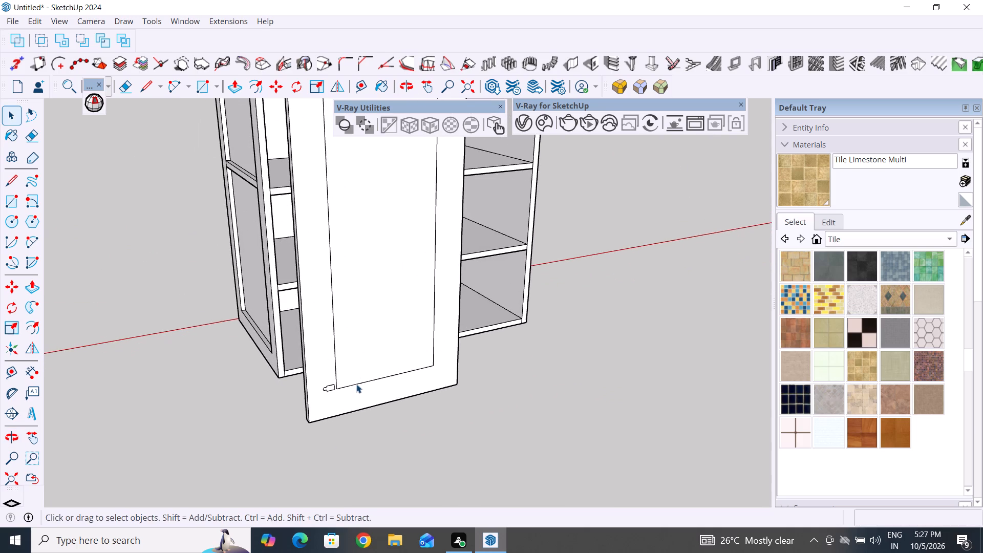
pyautogui.click(356, 384)
pyautogui.scroll(-5, 356, 384)
pyautogui.press('m')
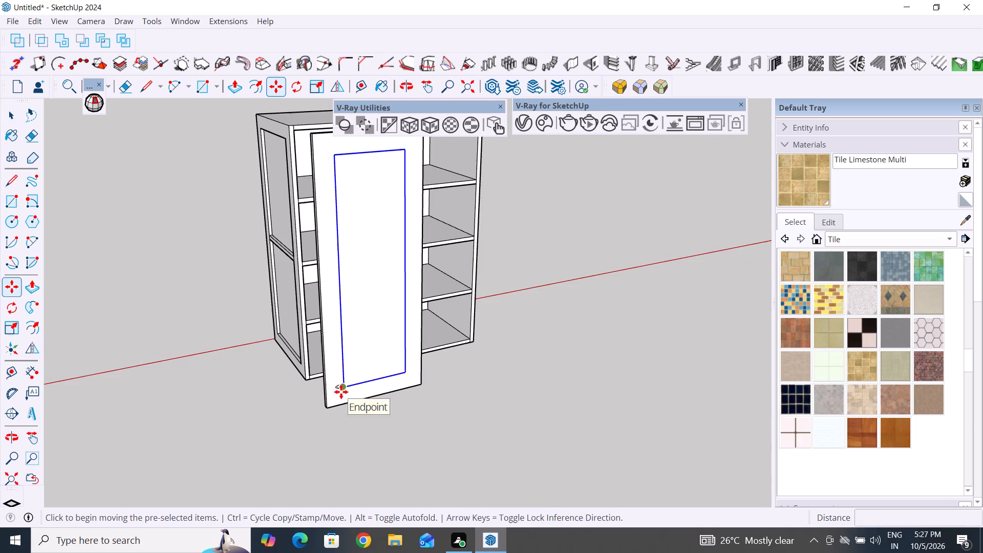
pyautogui.click(341, 392)
pyautogui.click(379, 415)
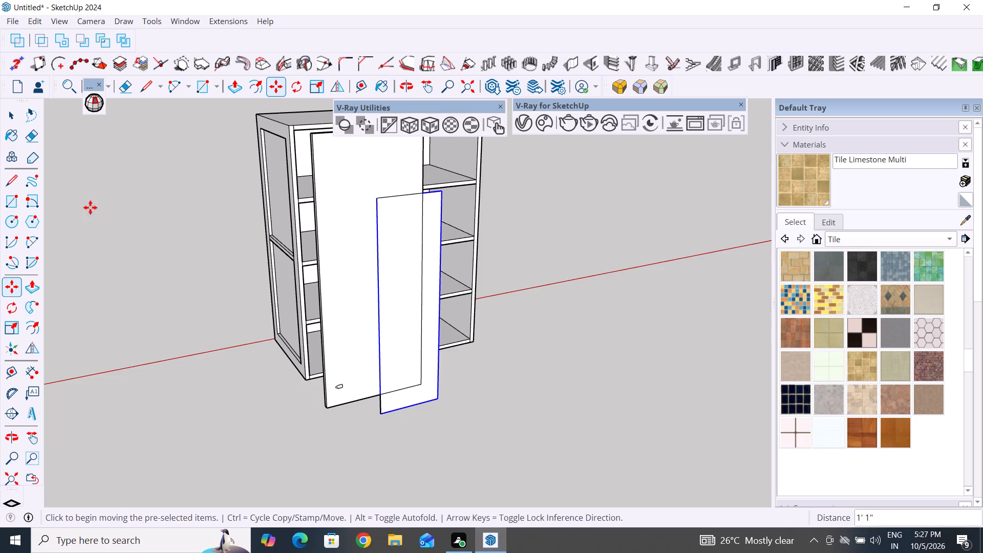
pyautogui.click(12, 122)
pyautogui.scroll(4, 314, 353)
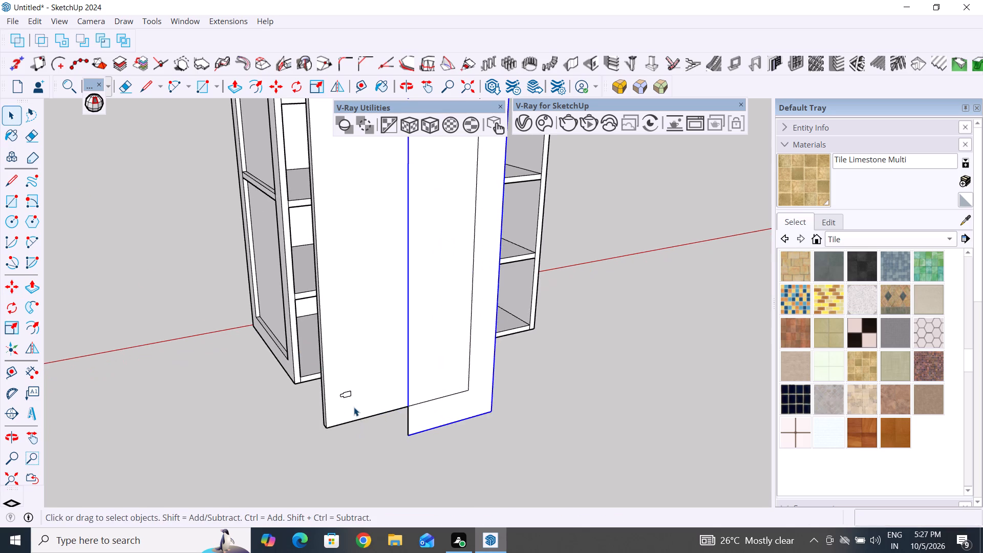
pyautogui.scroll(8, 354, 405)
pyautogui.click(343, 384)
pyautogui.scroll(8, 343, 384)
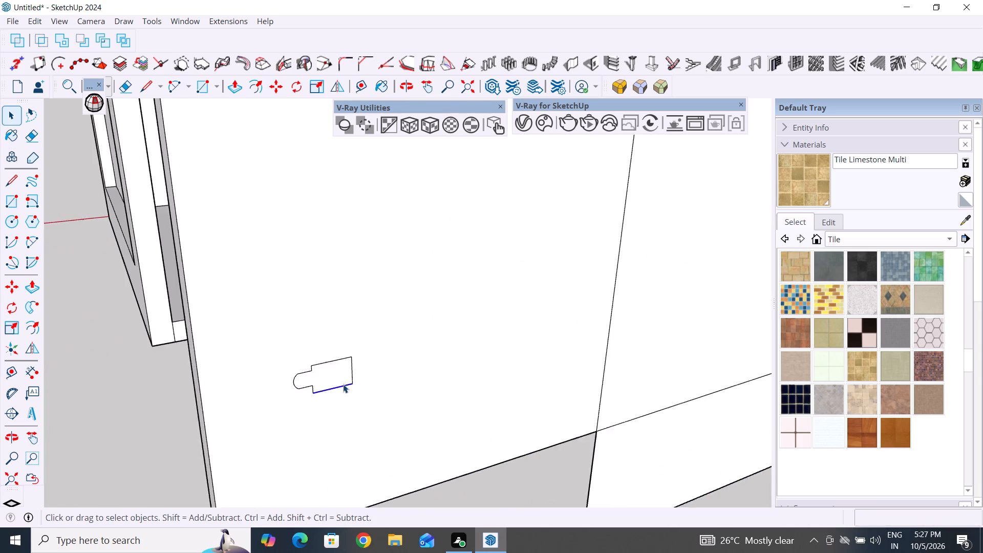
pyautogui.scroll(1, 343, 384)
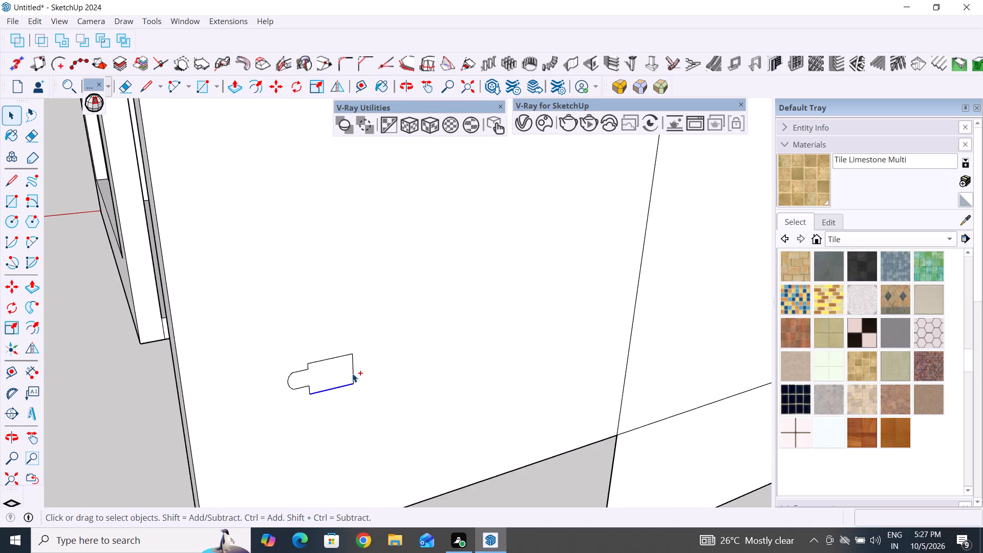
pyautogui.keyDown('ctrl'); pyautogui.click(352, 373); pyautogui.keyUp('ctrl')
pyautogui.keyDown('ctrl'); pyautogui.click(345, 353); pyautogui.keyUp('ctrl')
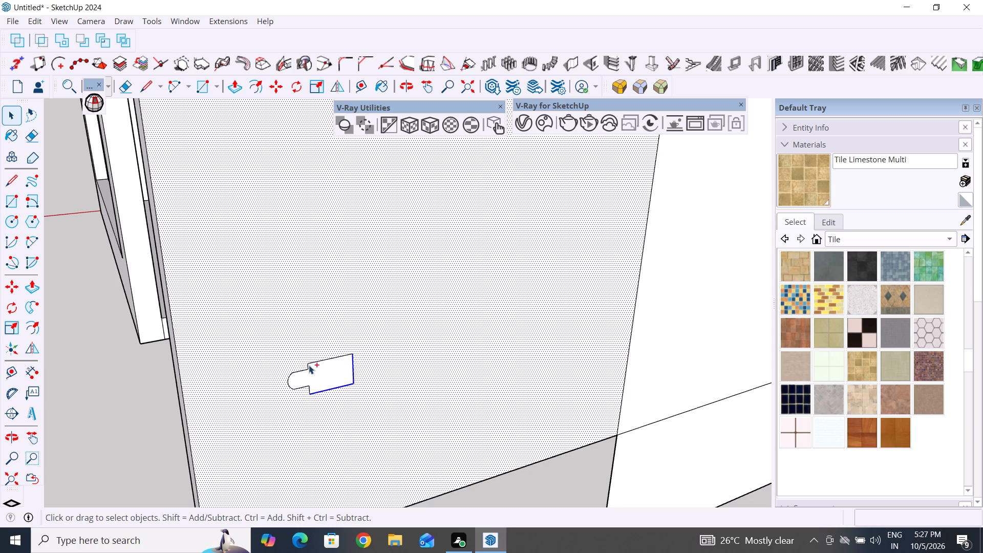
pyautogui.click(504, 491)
# Select every edge of the moulding profile and move it about 1' 1 7/16" off the door, beside the moved outline's lower corner.
pyautogui.scroll(7, 323, 388)
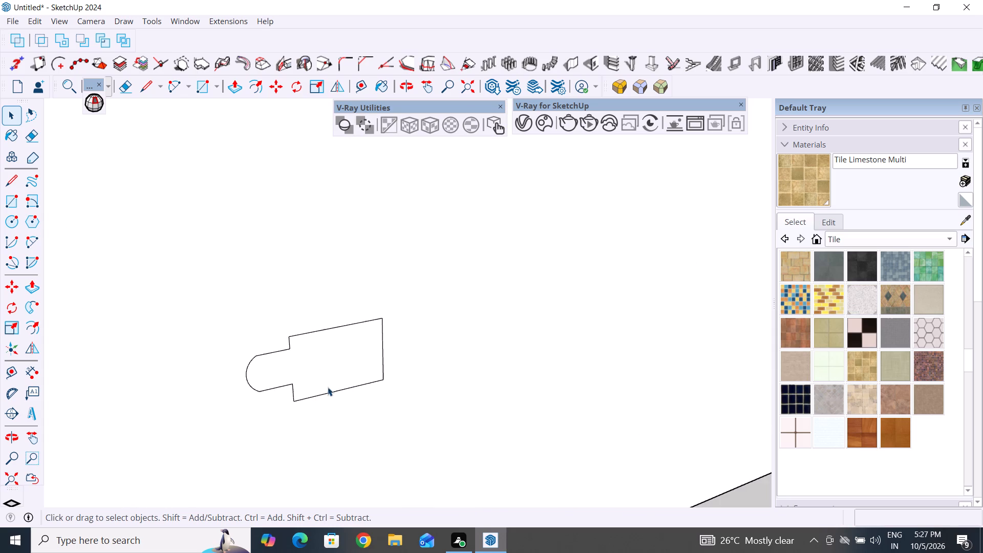
pyautogui.keyDown('ctrl'); pyautogui.click(340, 390); pyautogui.keyUp('ctrl')
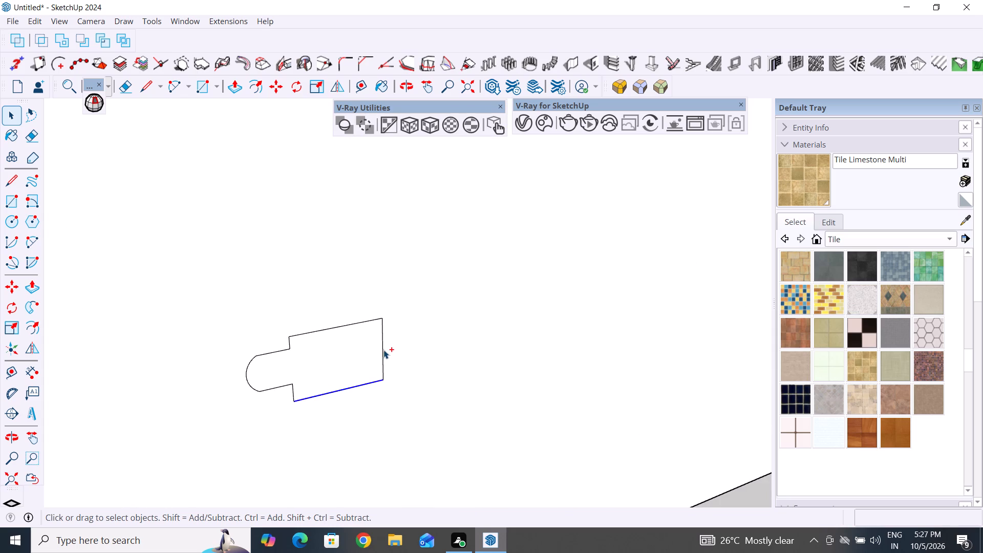
pyautogui.keyDown('ctrl'); pyautogui.click(382, 348); pyautogui.keyUp('ctrl')
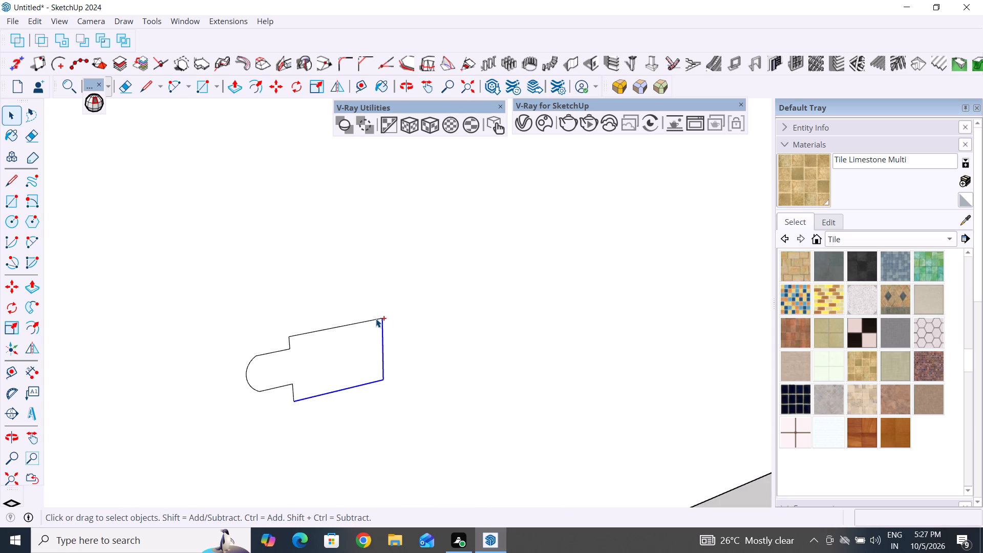
pyautogui.keyDown('ctrl'); pyautogui.click(377, 318); pyautogui.keyUp('ctrl')
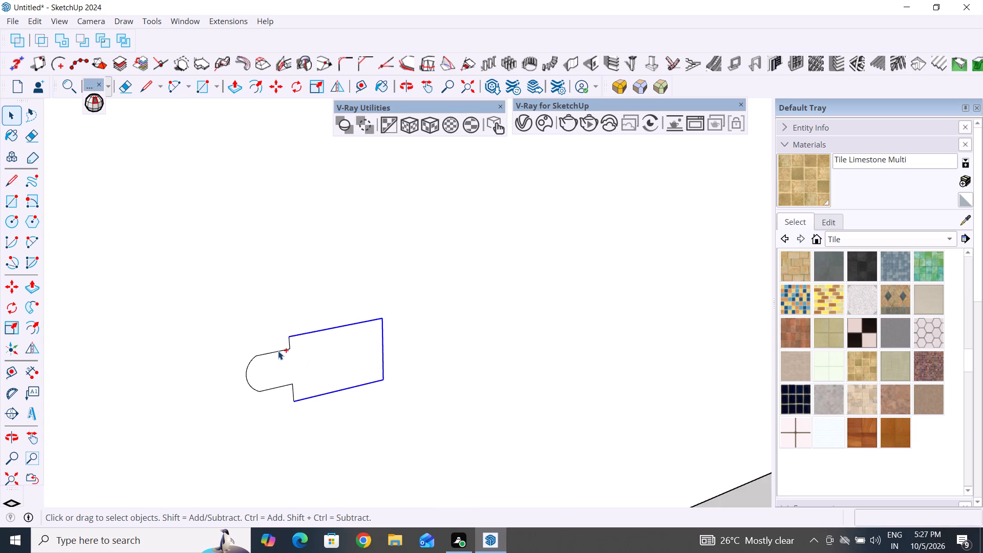
pyautogui.keyDown('ctrl'); pyautogui.click(278, 351); pyautogui.keyUp('ctrl')
pyautogui.keyDown('ctrl'); pyautogui.scroll(5, 290, 348); pyautogui.keyUp('ctrl')
pyautogui.keyDown('ctrl'); pyautogui.click(289, 343); pyautogui.keyUp('ctrl')
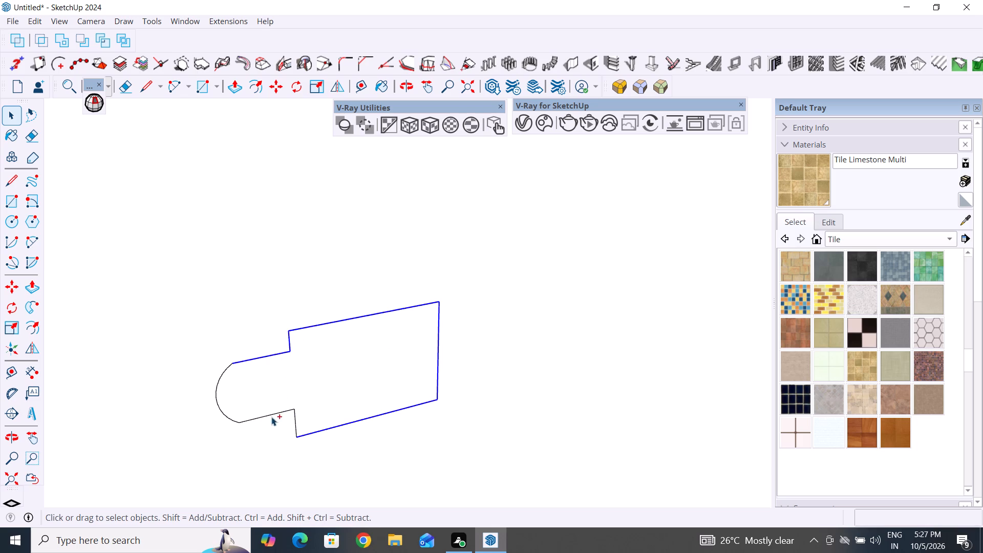
pyautogui.keyDown('ctrl'); pyautogui.click(287, 411); pyautogui.keyUp('ctrl')
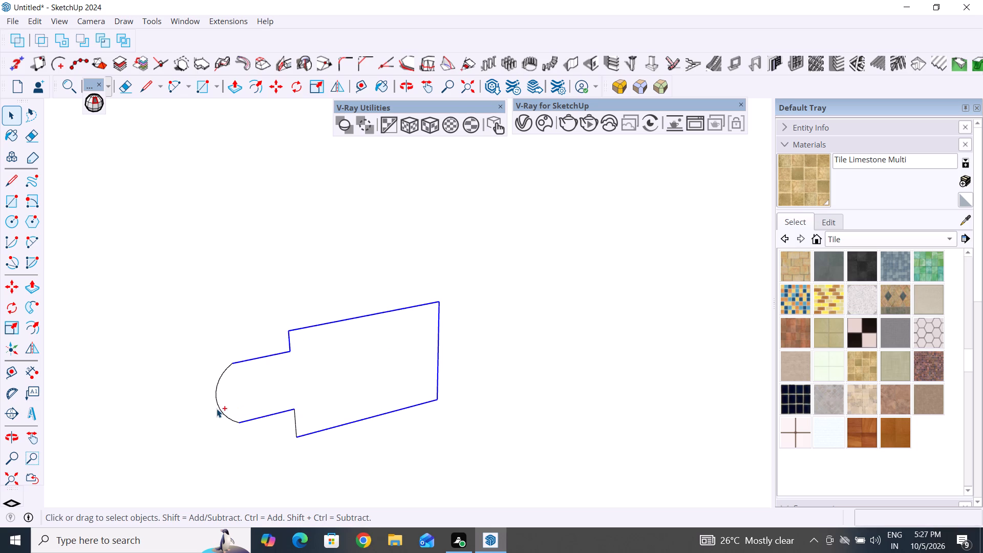
pyautogui.keyDown('ctrl'); pyautogui.click(219, 407); pyautogui.keyUp('ctrl')
pyautogui.scroll(-11, 219, 405)
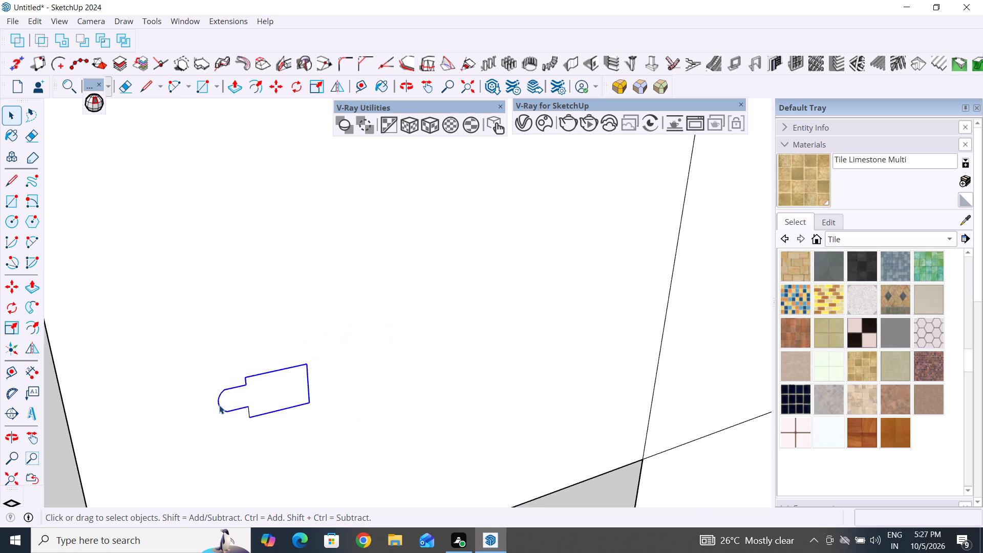
pyautogui.scroll(9, 261, 439)
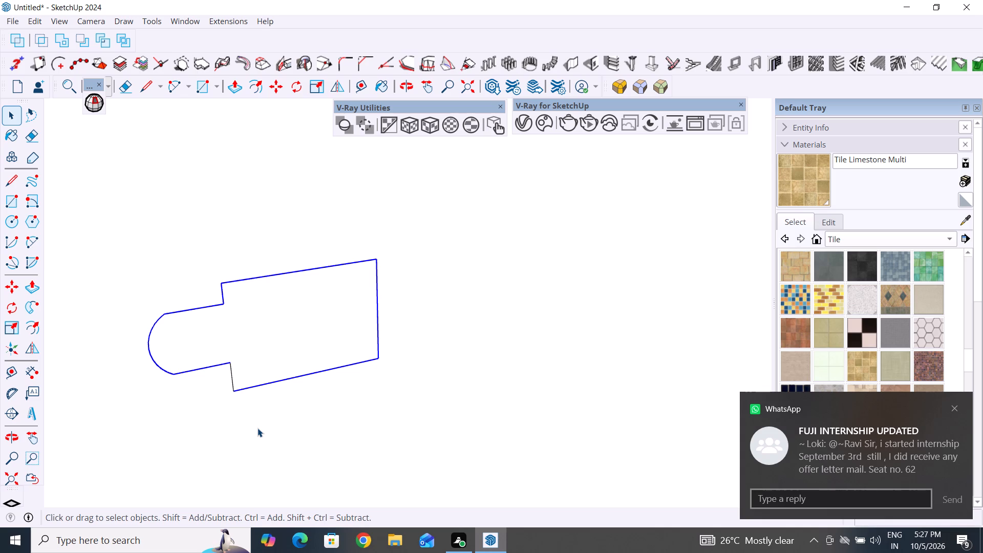
pyautogui.keyDown('ctrl'); pyautogui.click(232, 382); pyautogui.keyUp('ctrl')
pyautogui.scroll(-10, 232, 382)
pyautogui.press('m')
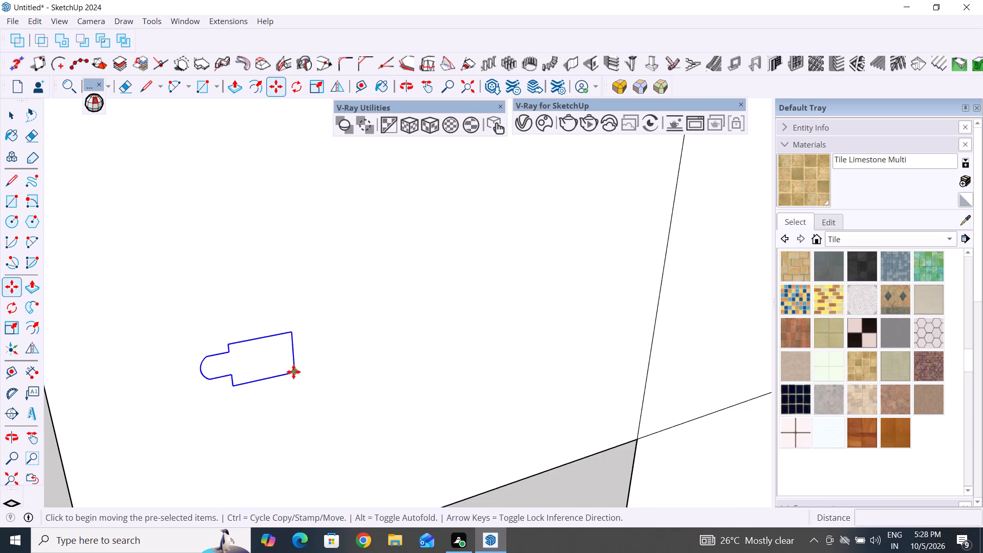
pyautogui.click(293, 372)
pyautogui.scroll(-15, 293, 372)
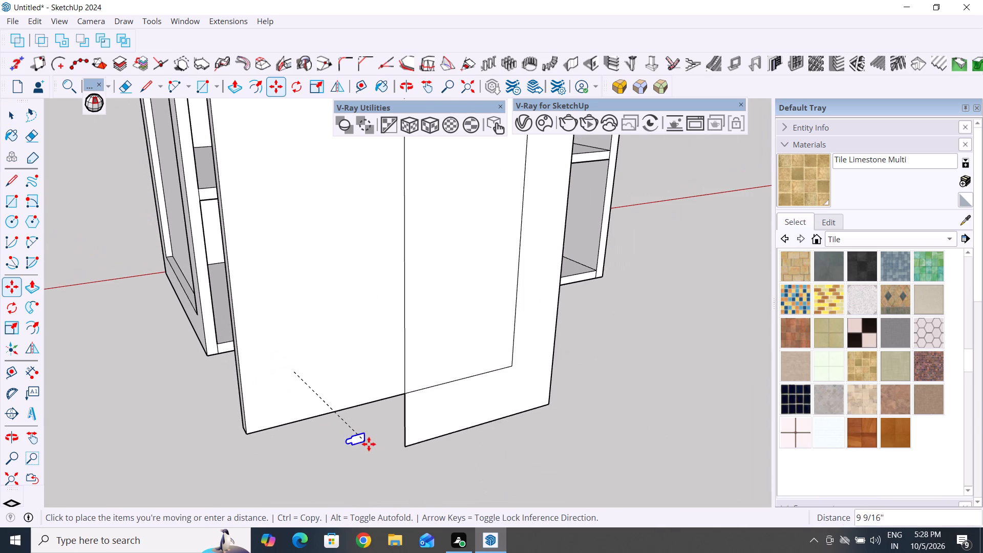
pyautogui.click(401, 455)
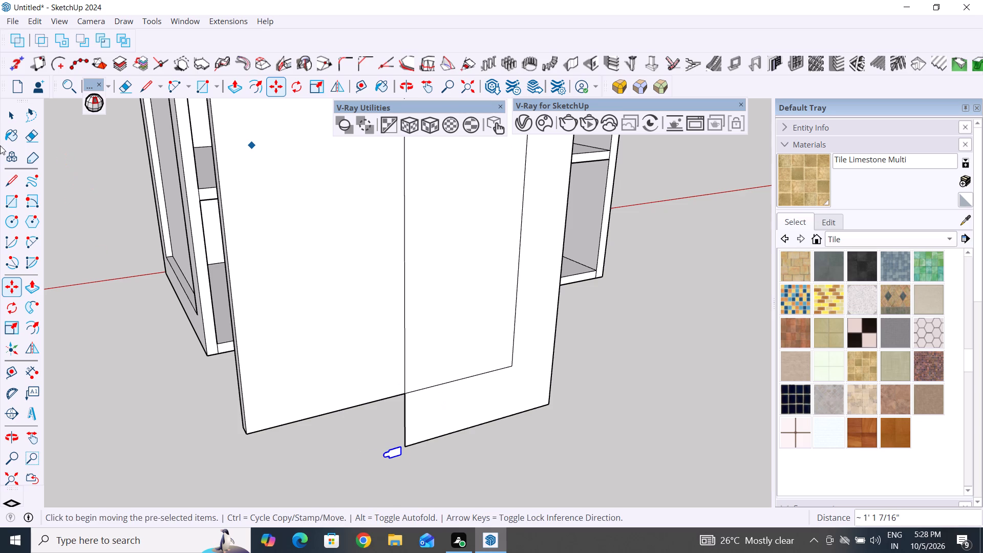
pyautogui.click(15, 118)
pyautogui.click(72, 336)
# Examine from several sides how the moved outline's overhanging face connects to the door.
pyautogui.scroll(4, 384, 422)
pyautogui.click(448, 411)
pyautogui.scroll(-2, 448, 411)
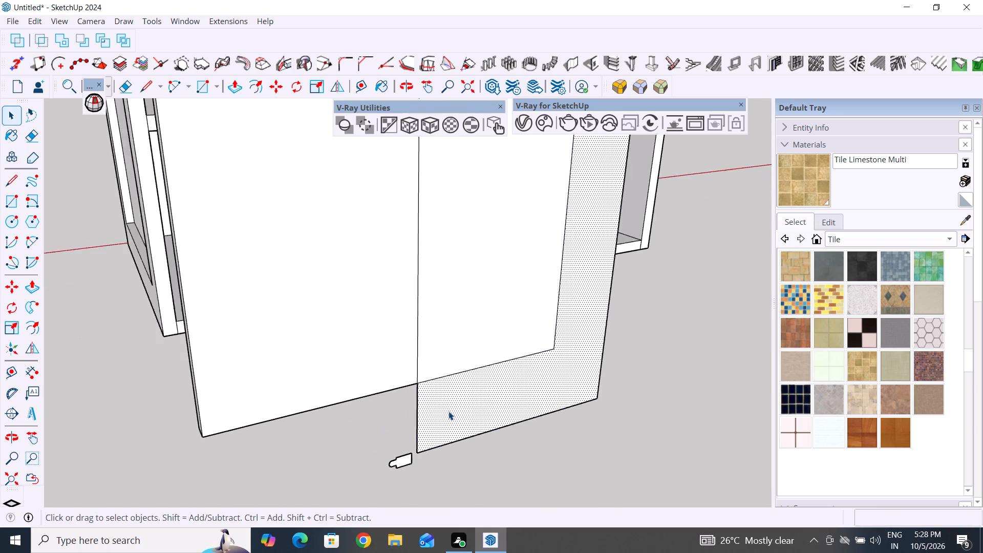
pyautogui.scroll(-4, 448, 411)
pyautogui.moveTo(565, 453); pyautogui.dragTo(316, 451, button='middle')
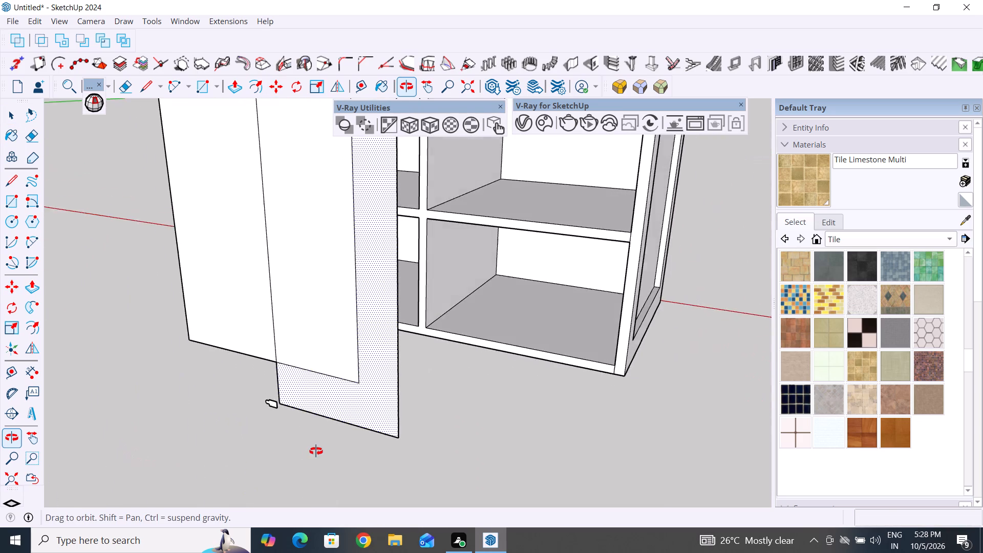
pyautogui.moveTo(316, 451); pyautogui.dragTo(433, 503, button='middle')
pyautogui.scroll(-10, 503, 430)
pyautogui.moveTo(422, 431); pyautogui.dragTo(536, 470, button='middle')
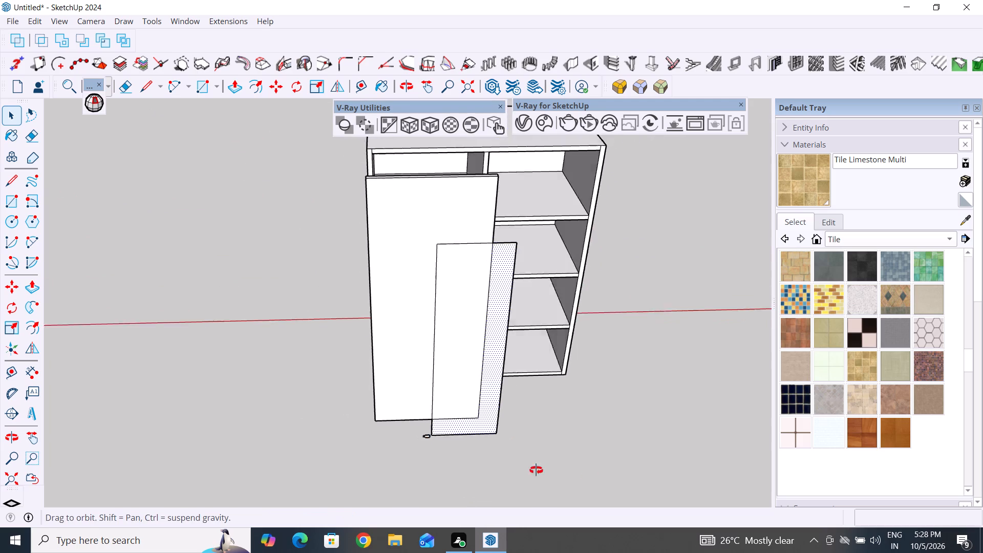
pyautogui.moveTo(536, 470); pyautogui.dragTo(647, 477, button='middle')
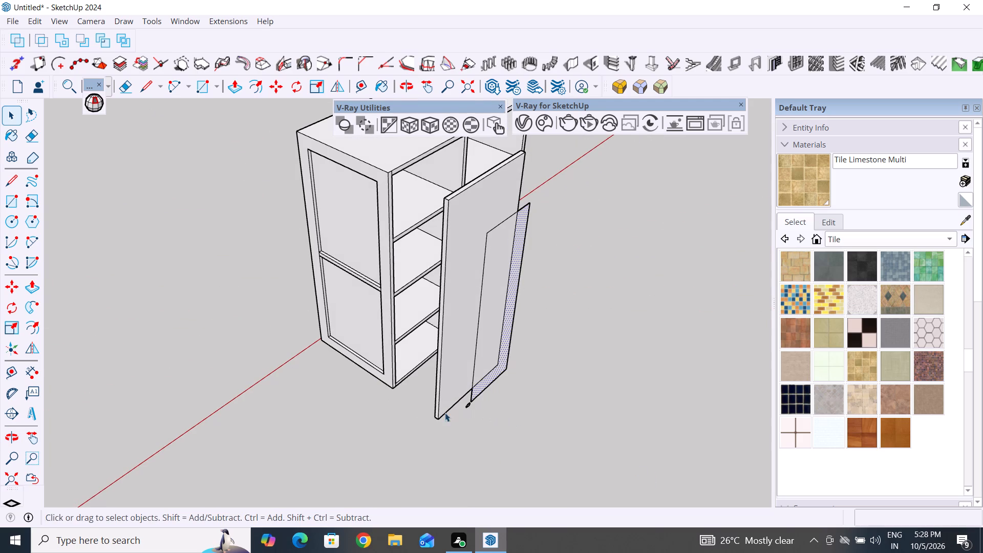
pyautogui.scroll(3, 439, 410)
pyautogui.click(13, 119)
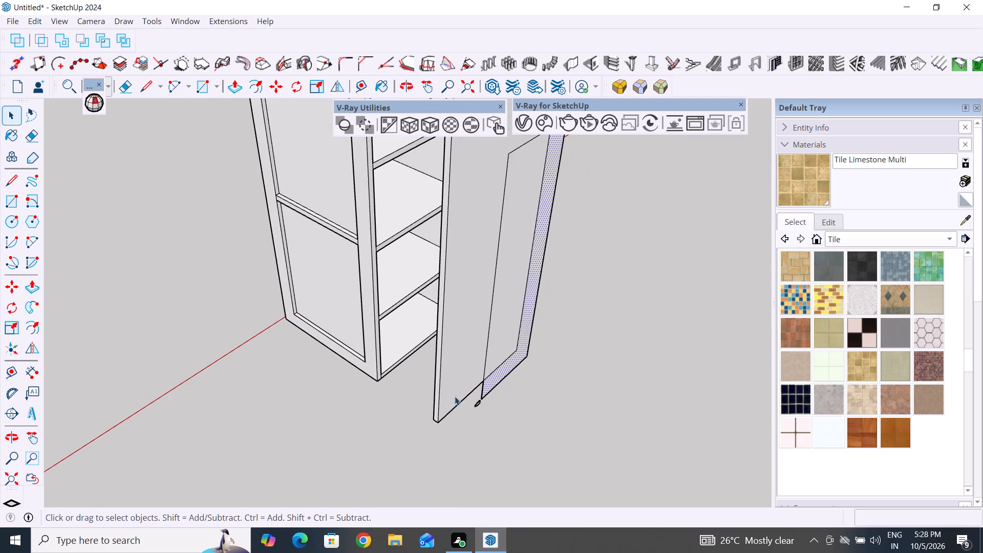
pyautogui.tripleClick(453, 373)
pyautogui.moveTo(548, 411); pyautogui.dragTo(564, 420, button='middle')
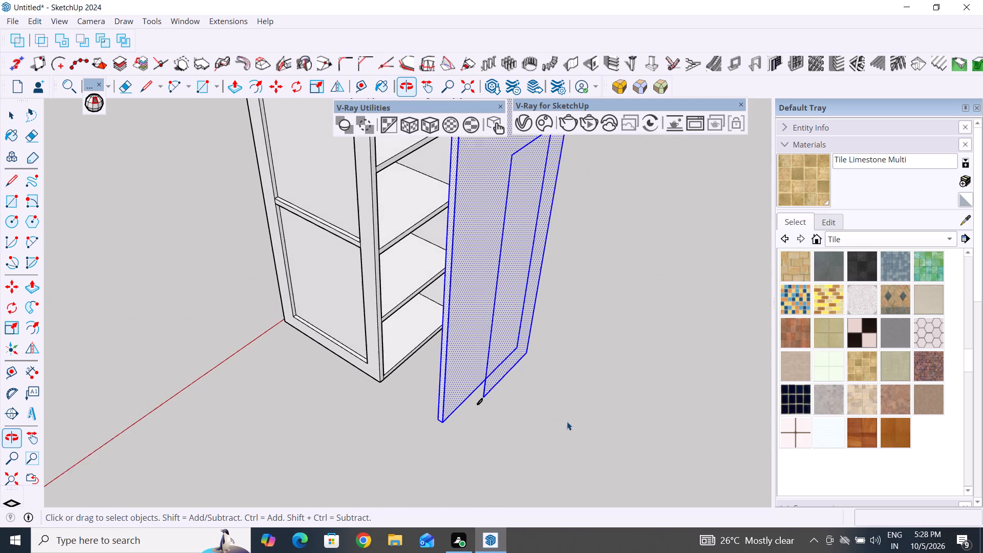
pyautogui.moveTo(568, 422); pyautogui.dragTo(420, 413, button='middle')
pyautogui.click(529, 476)
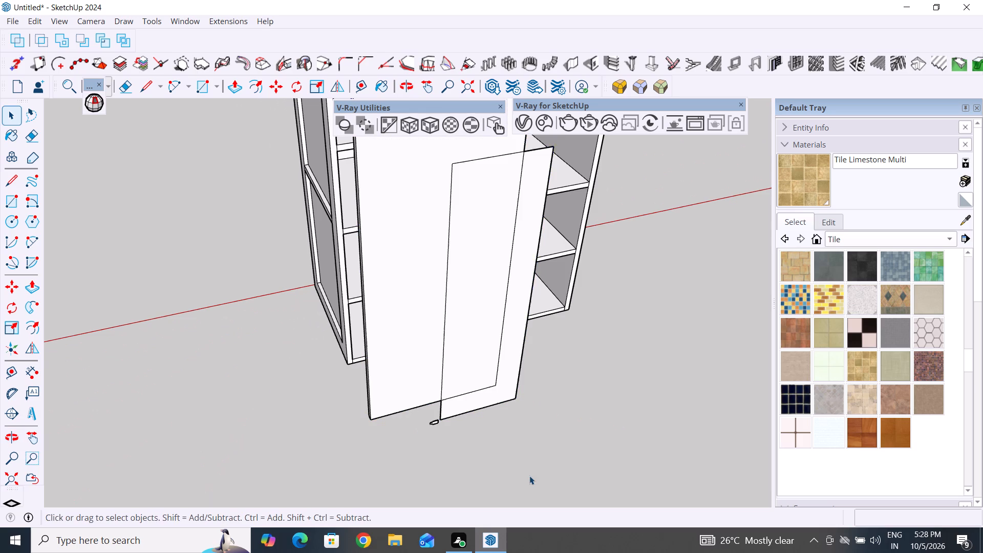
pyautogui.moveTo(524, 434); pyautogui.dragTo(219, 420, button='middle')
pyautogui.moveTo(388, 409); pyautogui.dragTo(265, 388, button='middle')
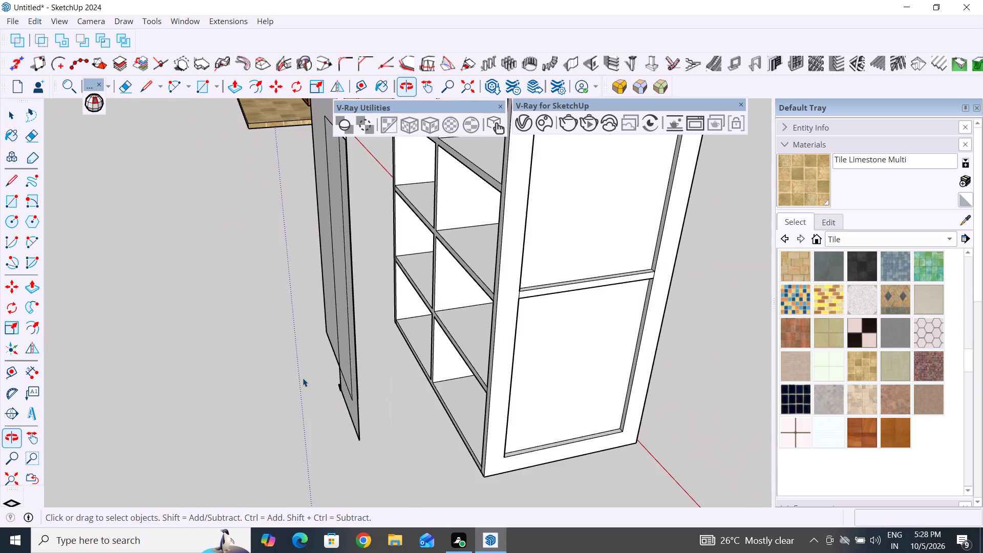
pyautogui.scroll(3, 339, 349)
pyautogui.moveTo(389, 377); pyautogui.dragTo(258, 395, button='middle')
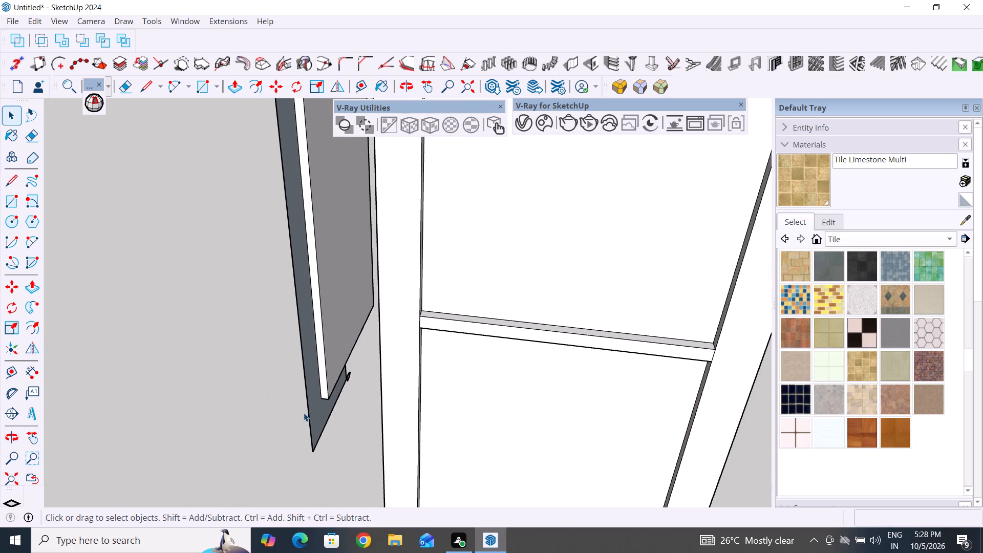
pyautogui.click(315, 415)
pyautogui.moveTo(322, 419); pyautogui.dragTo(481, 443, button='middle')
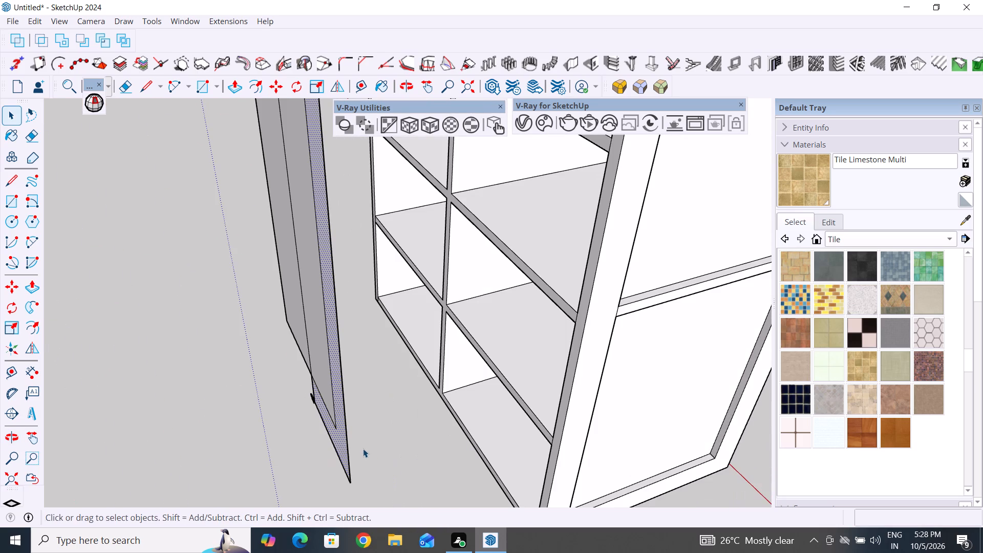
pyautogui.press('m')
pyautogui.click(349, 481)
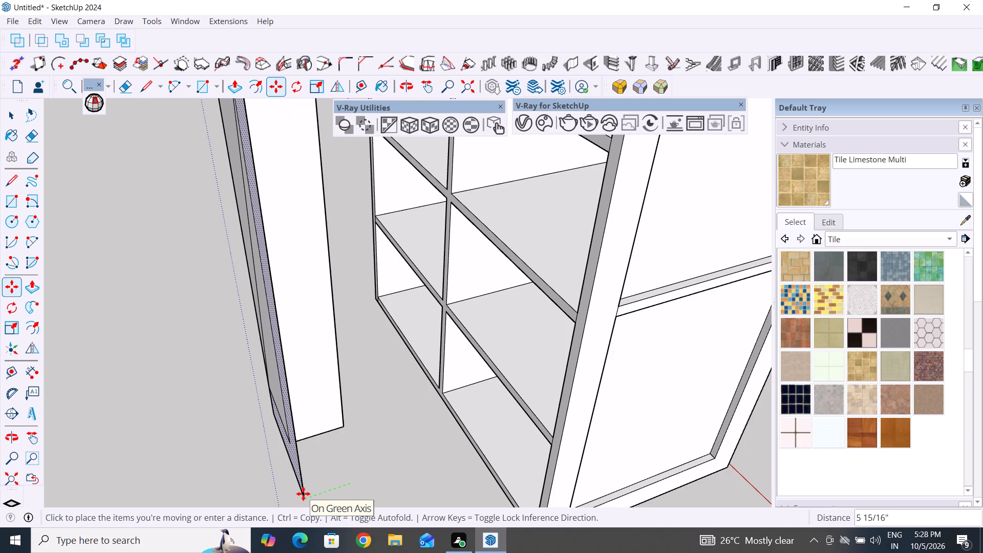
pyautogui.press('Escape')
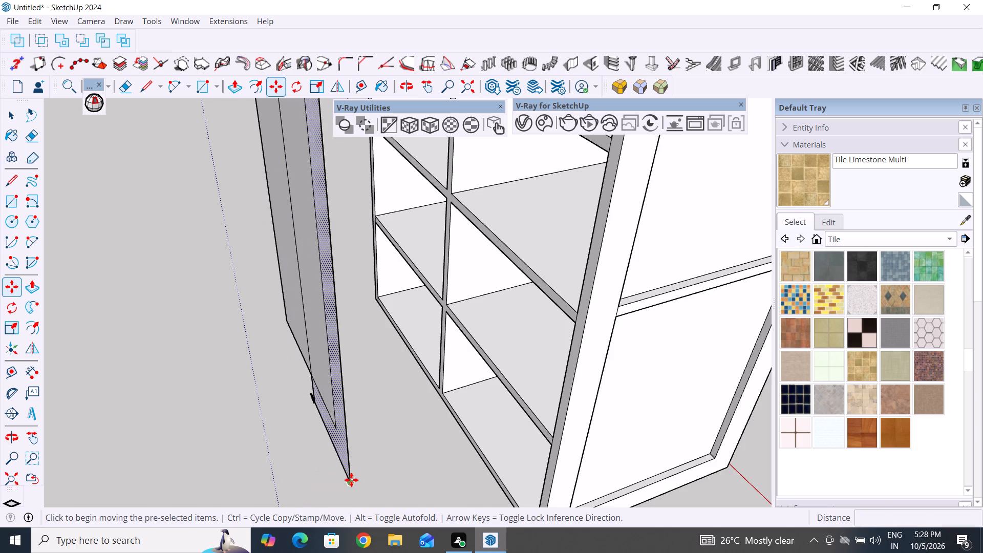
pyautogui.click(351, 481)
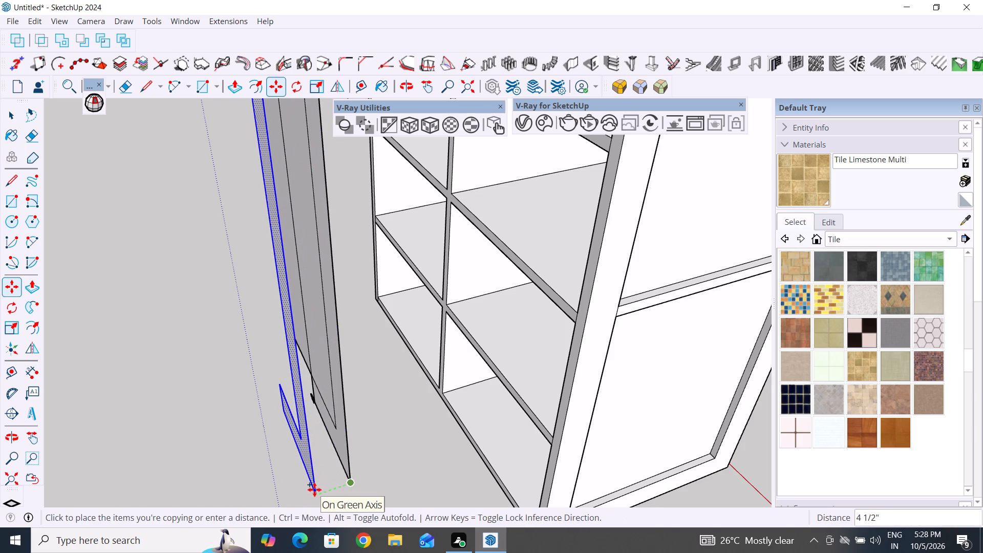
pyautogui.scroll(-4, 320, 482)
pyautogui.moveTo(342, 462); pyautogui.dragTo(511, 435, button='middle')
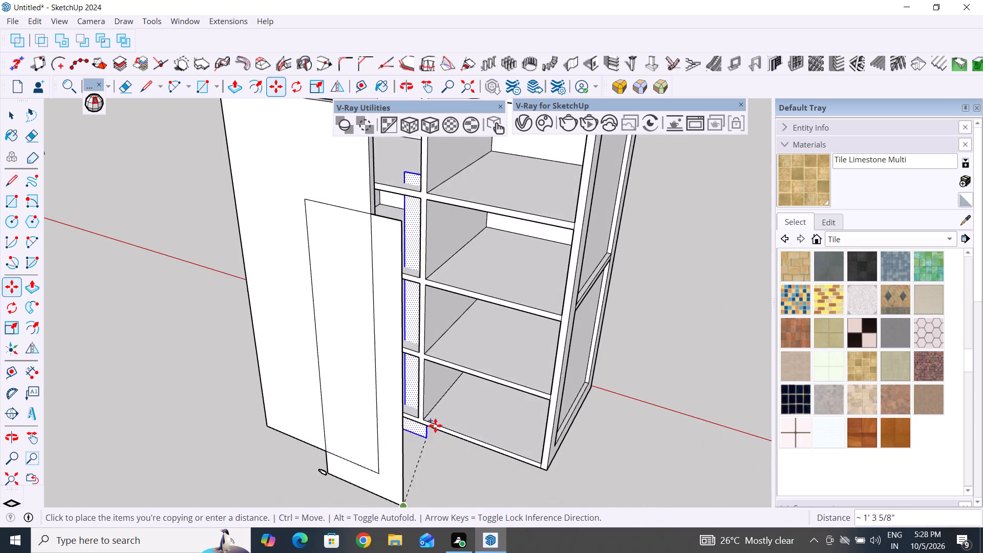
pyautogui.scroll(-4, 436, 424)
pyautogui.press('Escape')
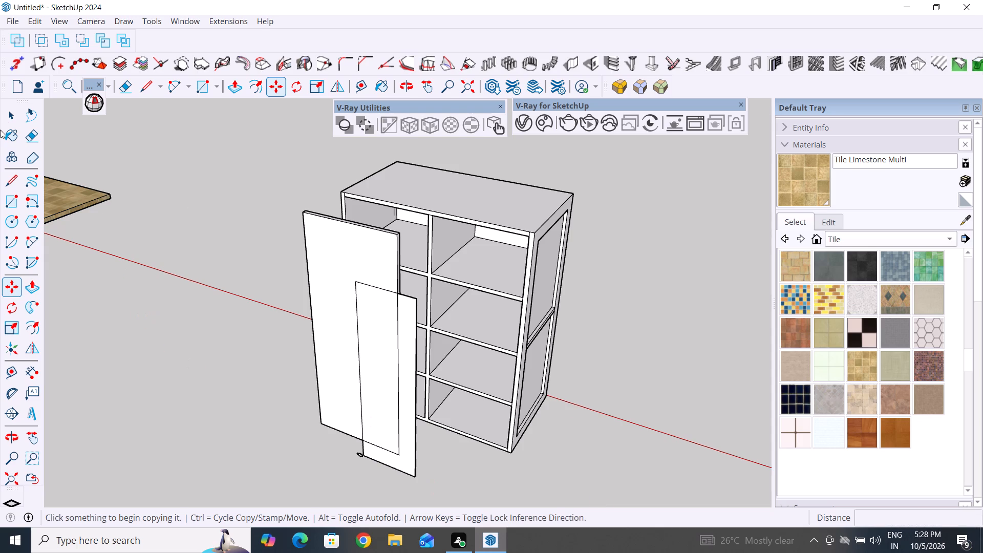
# Select all four edges of the moved rectangular outline and copy them about 5 15/16" straight out in front of the door.
pyautogui.click(20, 110)
pyautogui.click(185, 208)
pyautogui.scroll(-6, 331, 360)
pyautogui.moveTo(351, 382); pyautogui.dragTo(502, 405, button='middle')
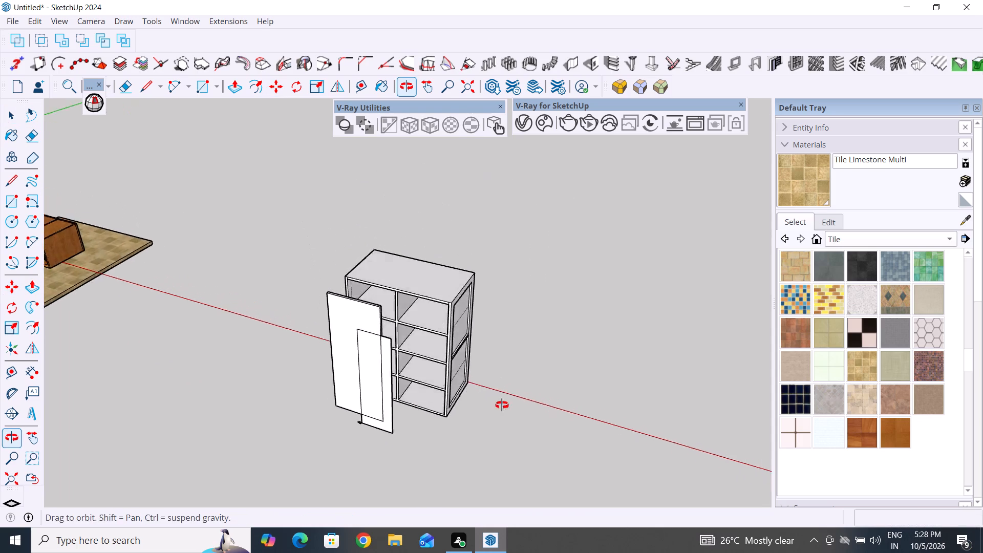
pyautogui.moveTo(502, 405); pyautogui.dragTo(550, 397, button='middle')
pyautogui.scroll(4, 457, 448)
pyautogui.click(459, 371)
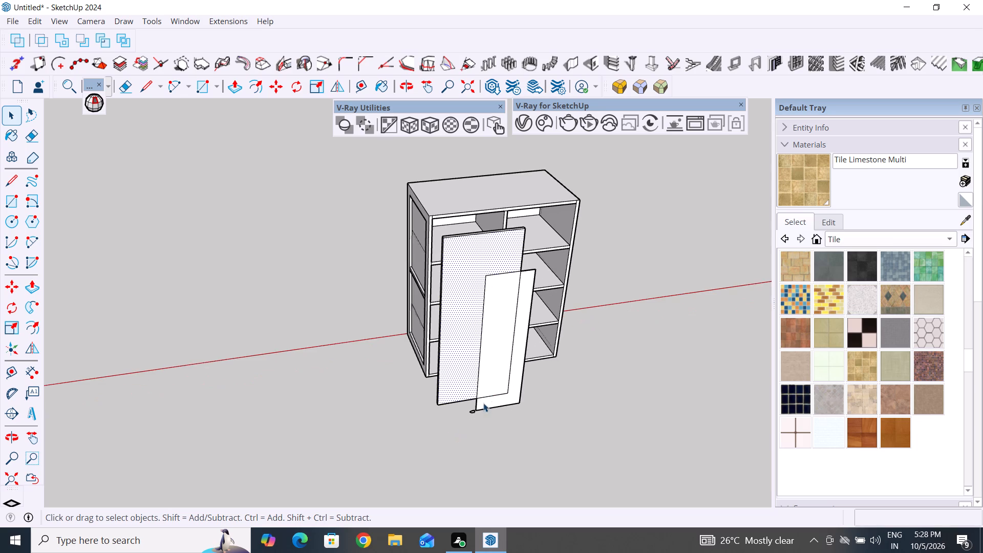
pyautogui.click(496, 407)
pyautogui.scroll(8, 522, 402)
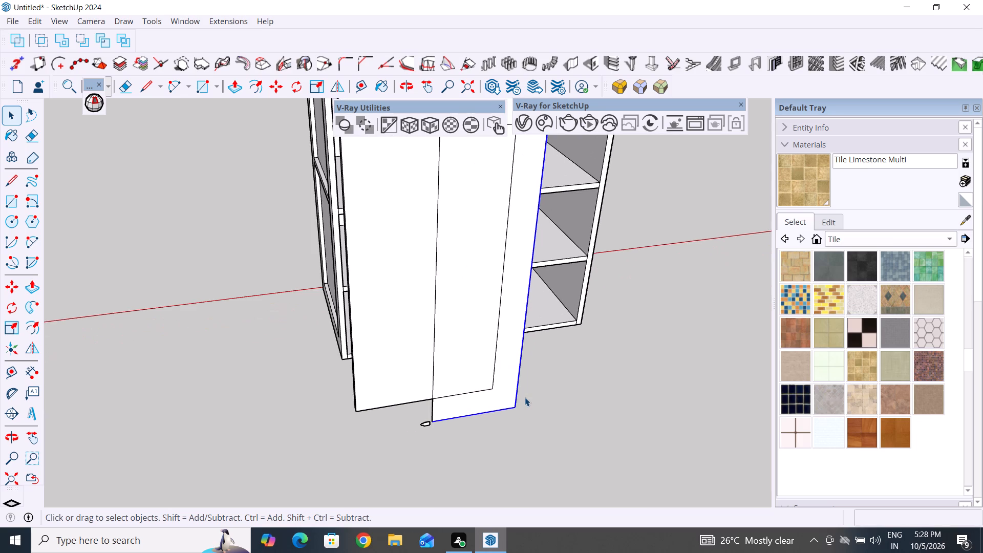
pyautogui.scroll(-4, 496, 434)
pyautogui.scroll(4, 514, 249)
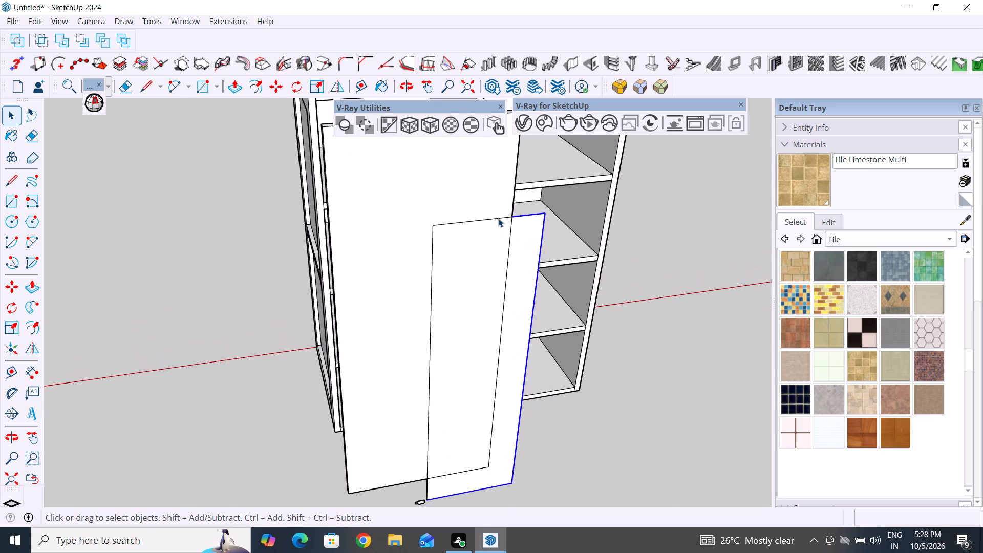
pyautogui.keyDown('ctrl'); pyautogui.click(498, 218); pyautogui.keyUp('ctrl')
pyautogui.scroll(-1, 439, 425)
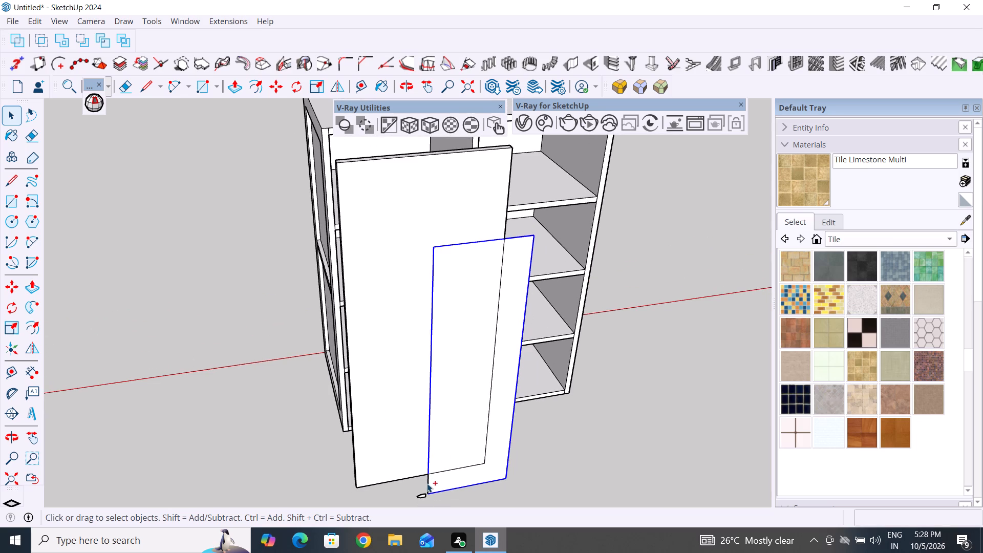
pyautogui.keyDown('ctrl'); pyautogui.click(428, 484); pyautogui.keyUp('ctrl')
pyautogui.scroll(-4, 464, 445)
pyautogui.press('m')
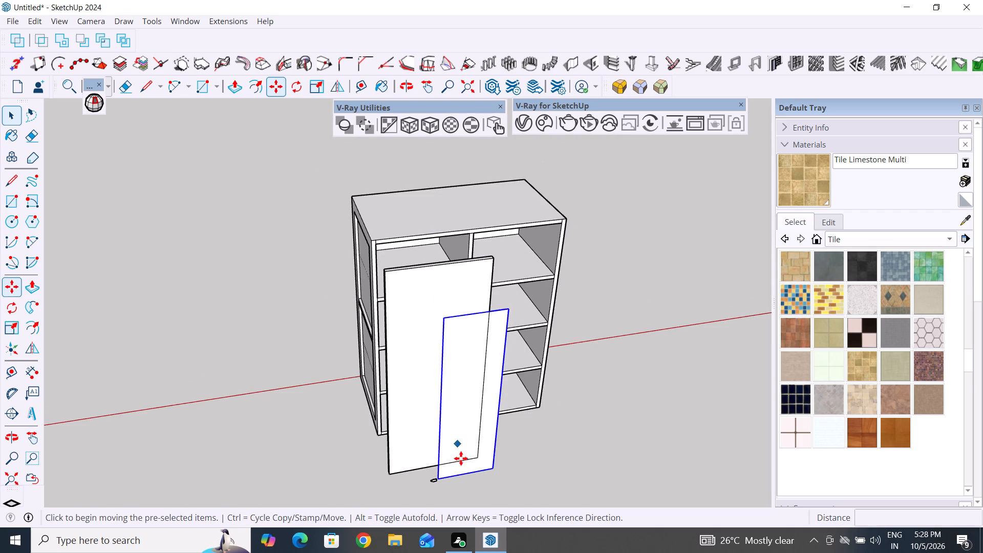
pyautogui.click(492, 466)
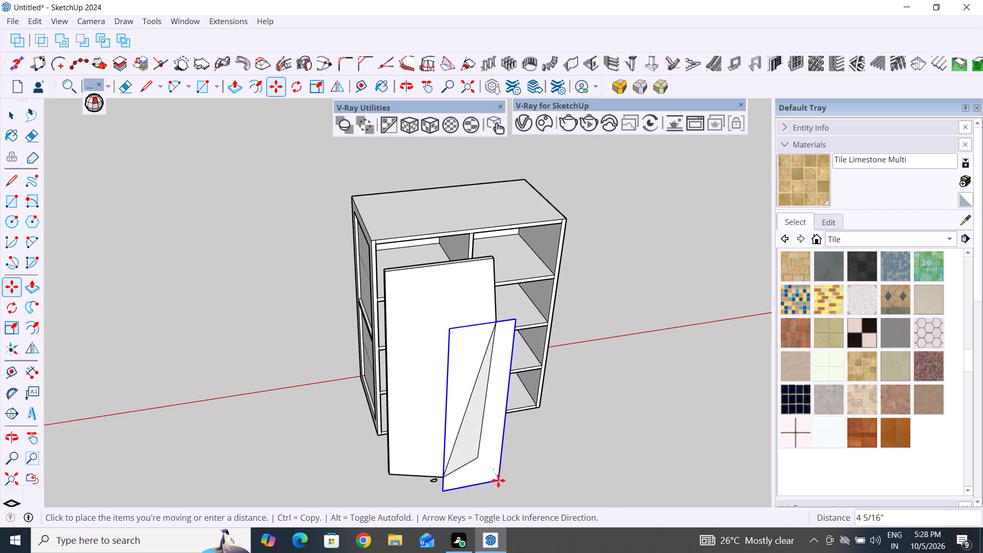
pyautogui.click(498, 486)
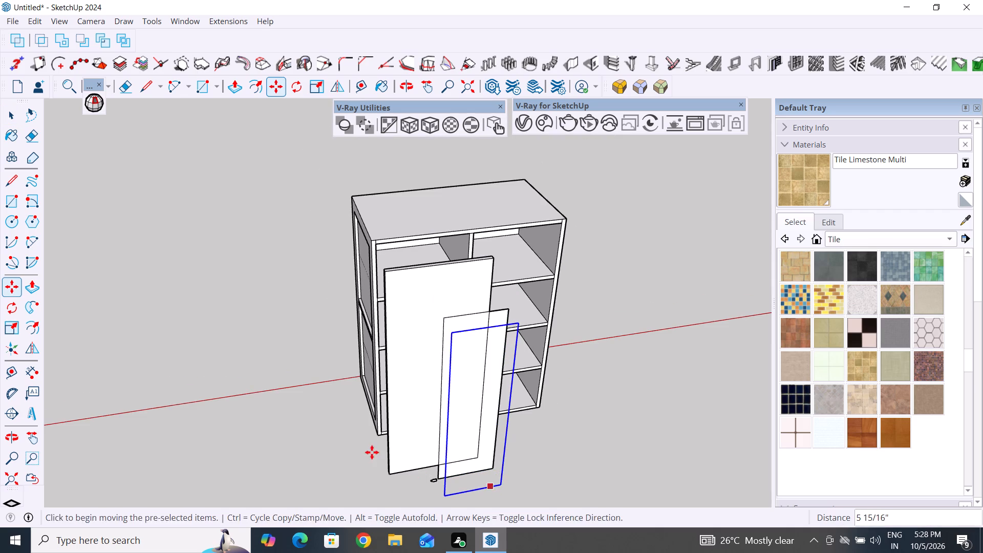
# Delete the original outline's edges on the door and overhanging it, including the short leftover segment near the moulding profile.
pyautogui.moveTo(380, 458); pyautogui.dragTo(523, 480, button='middle')
pyautogui.click(16, 115)
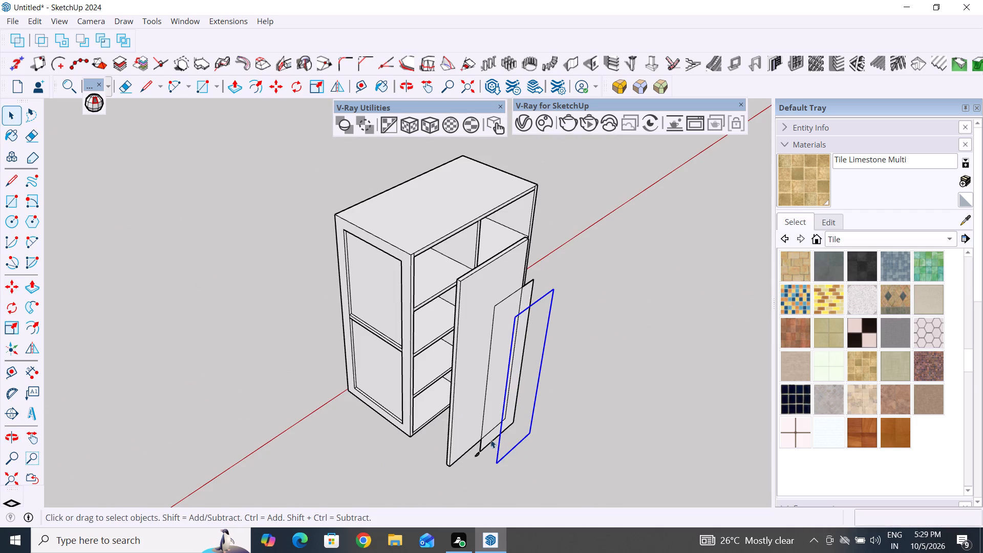
pyautogui.scroll(3, 526, 456)
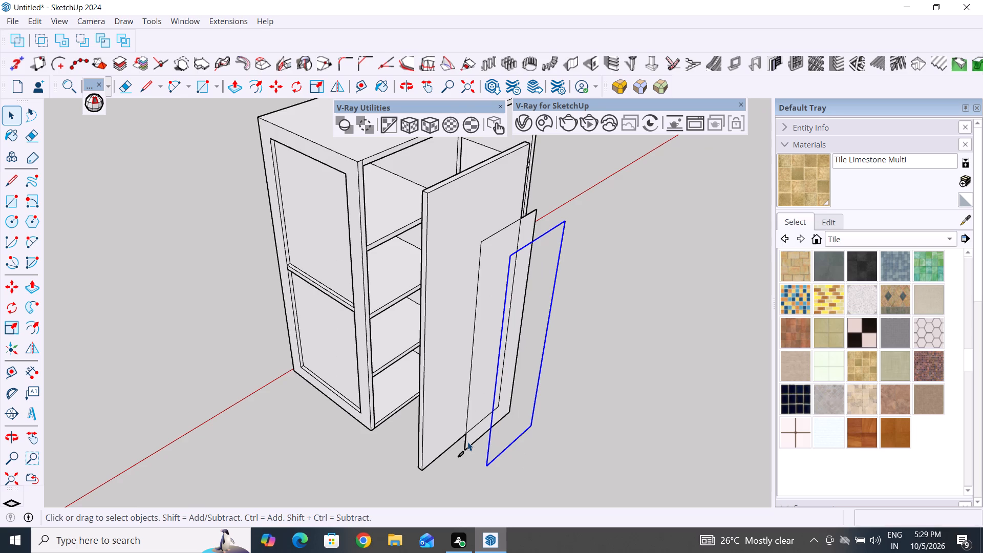
pyautogui.click(469, 444)
pyautogui.press('Delete')
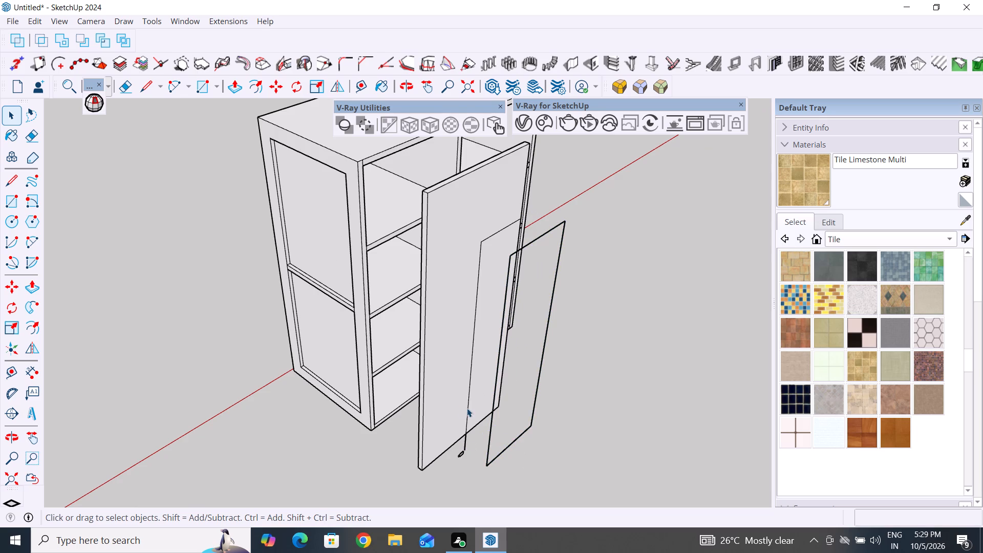
pyautogui.click(468, 407)
pyautogui.press('Delete')
pyautogui.scroll(4, 469, 444)
pyautogui.click(464, 438)
pyautogui.press('Delete')
pyautogui.scroll(-6, 446, 415)
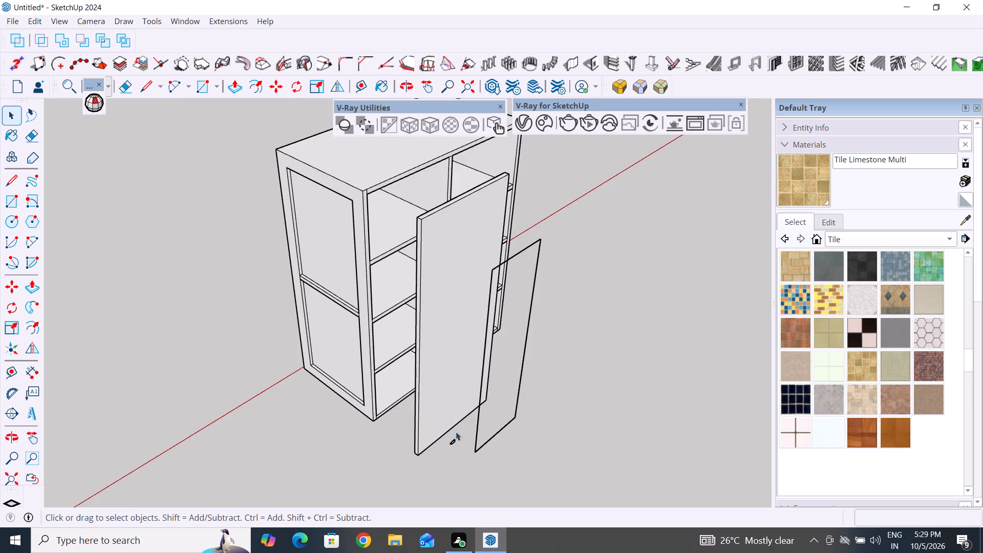
# Select the moulding profile's face beside the free-standing outline's lower corner and ready the Rotate tool.
pyautogui.moveTo(453, 443); pyautogui.dragTo(220, 390, button='middle')
pyautogui.scroll(-3, 360, 342)
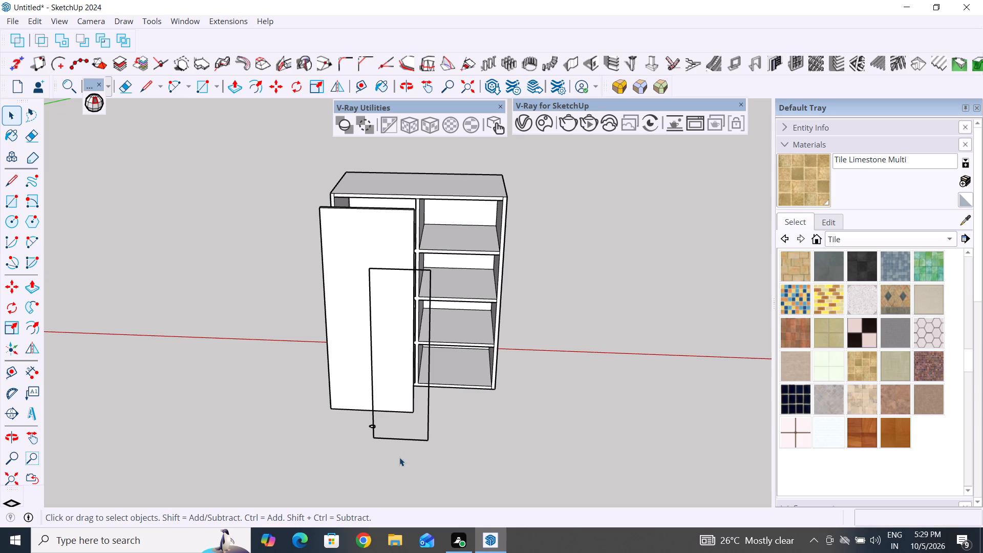
pyautogui.scroll(5, 383, 434)
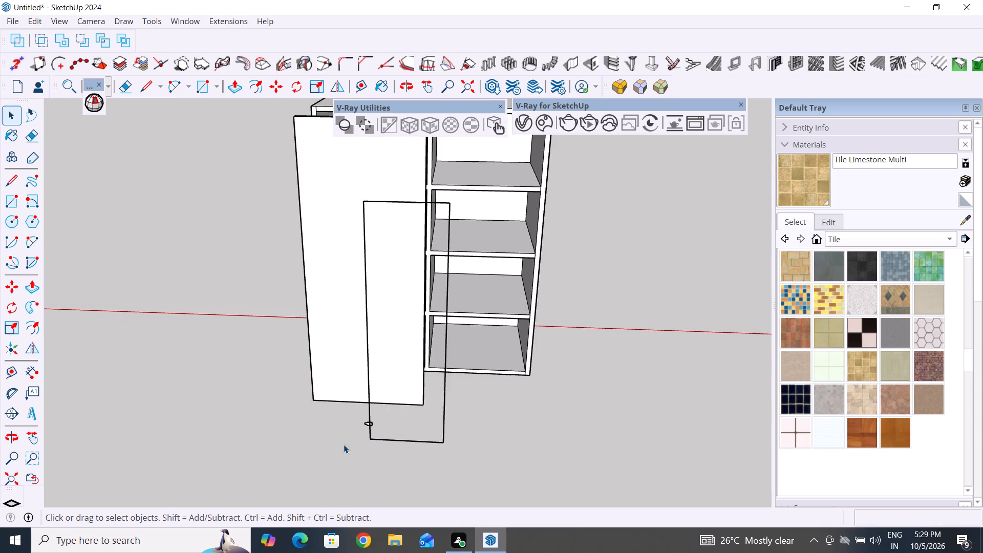
pyautogui.scroll(3, 344, 444)
pyautogui.moveTo(381, 442); pyautogui.dragTo(485, 417, button='middle')
pyautogui.scroll(1, 392, 441)
pyautogui.scroll(4, 452, 400)
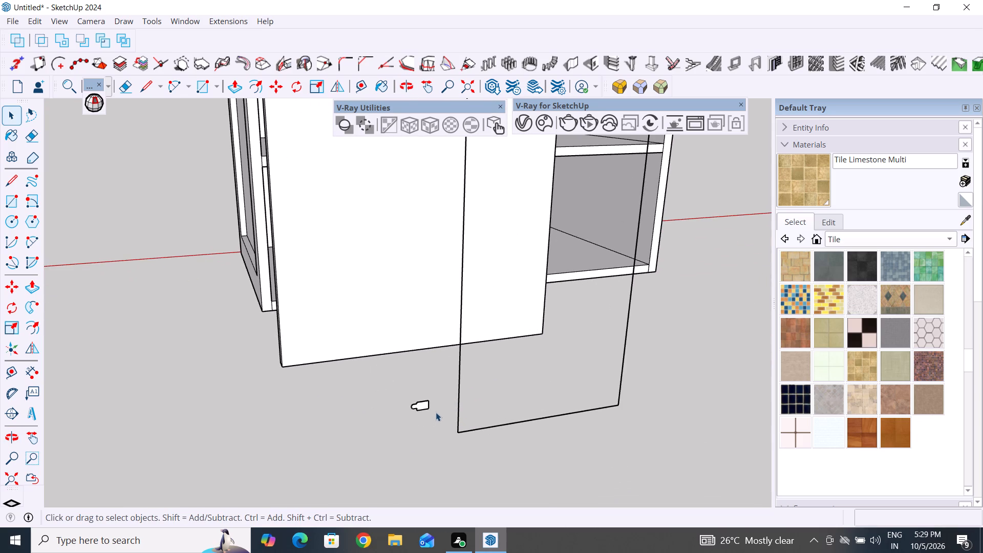
pyautogui.scroll(4, 438, 401)
pyautogui.click(411, 408)
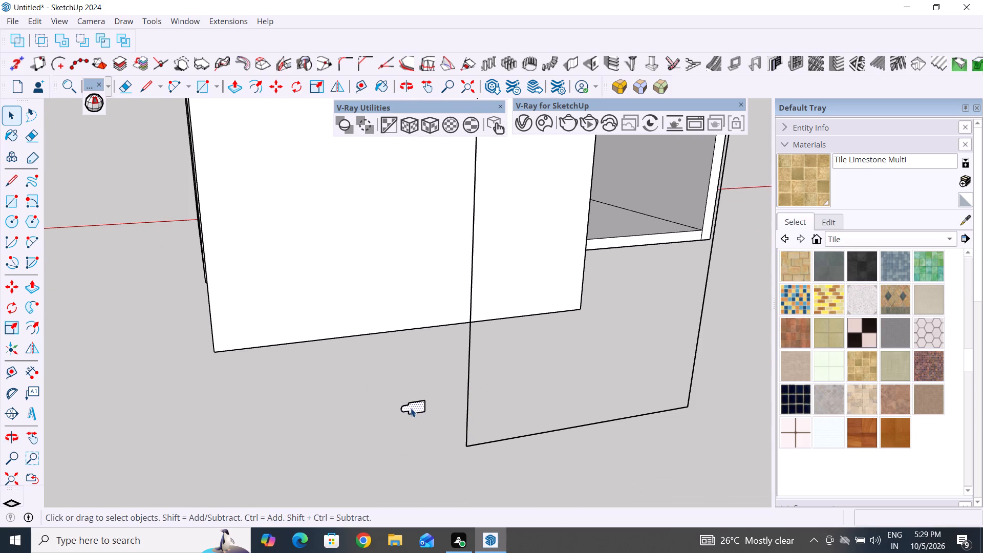
pyautogui.scroll(3, 437, 421)
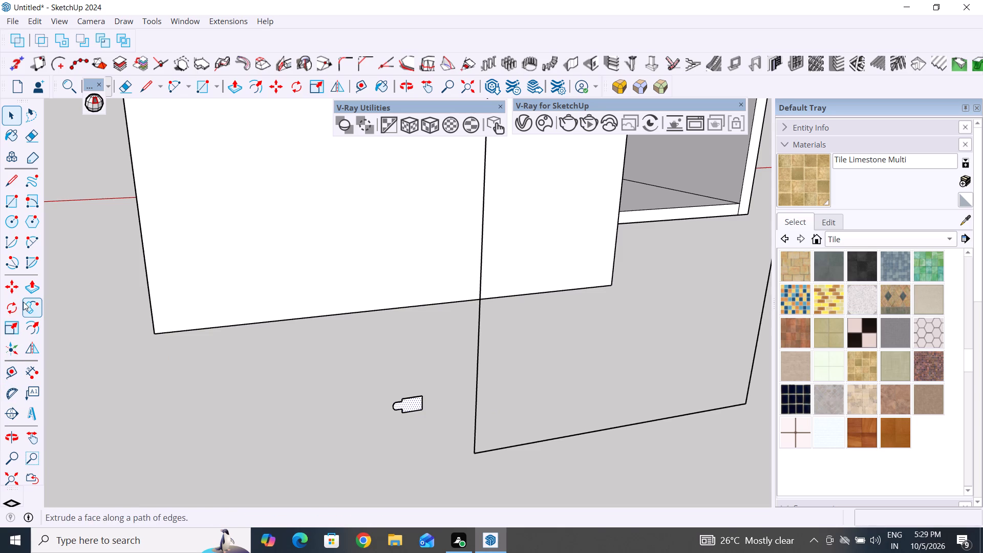
pyautogui.click(8, 307)
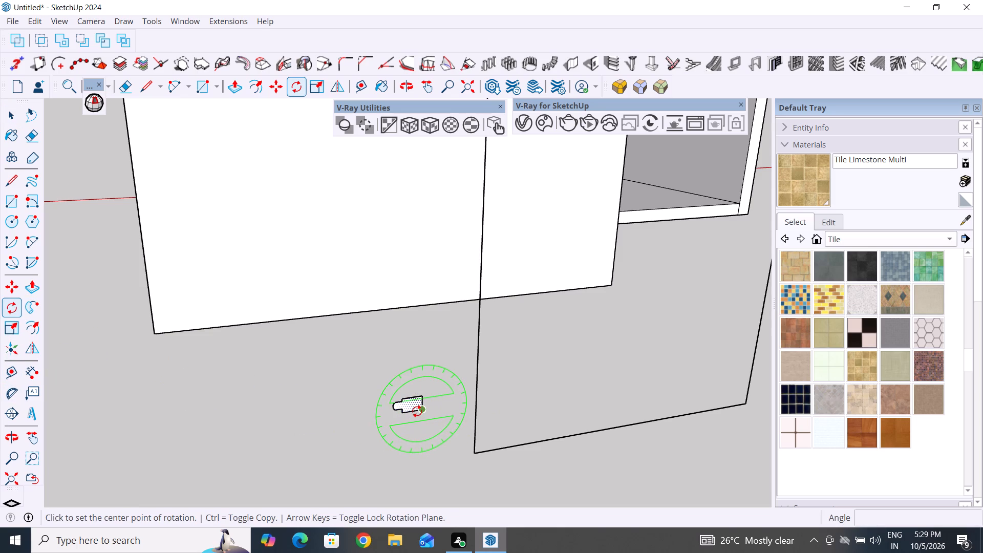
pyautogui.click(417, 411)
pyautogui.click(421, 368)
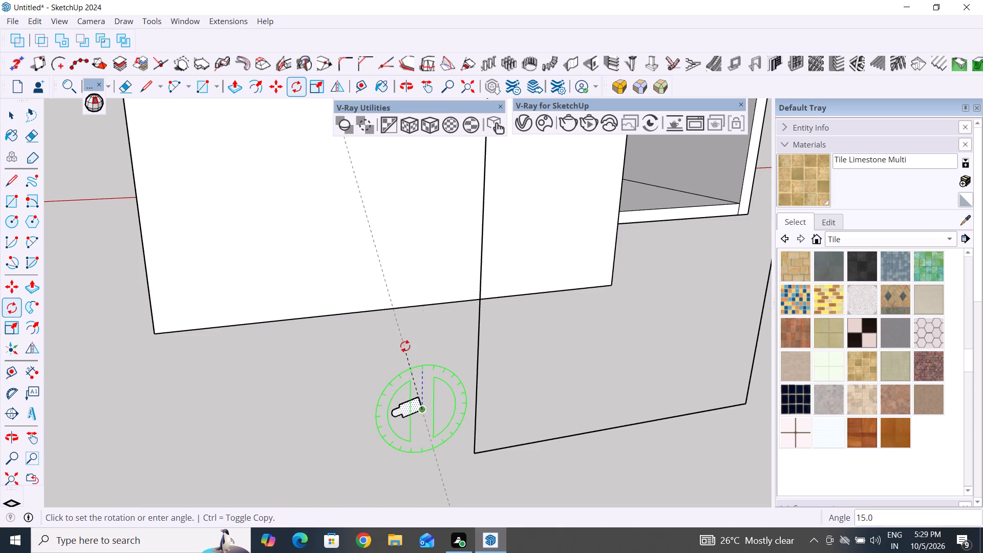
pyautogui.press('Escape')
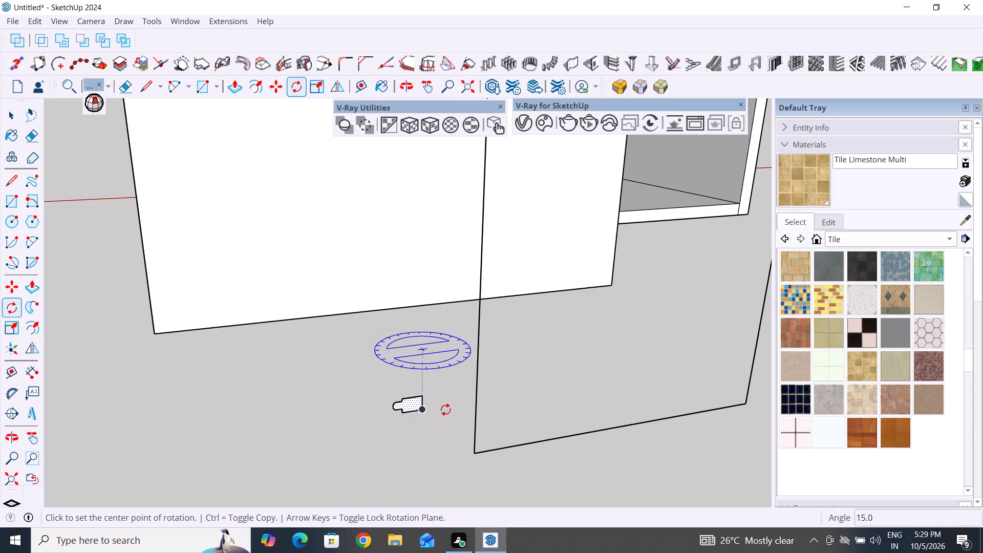
# Rotate the selected profile face 90° about the red axis around its upper corner, laying it flat.
pyautogui.press('Right')
pyautogui.click(416, 400)
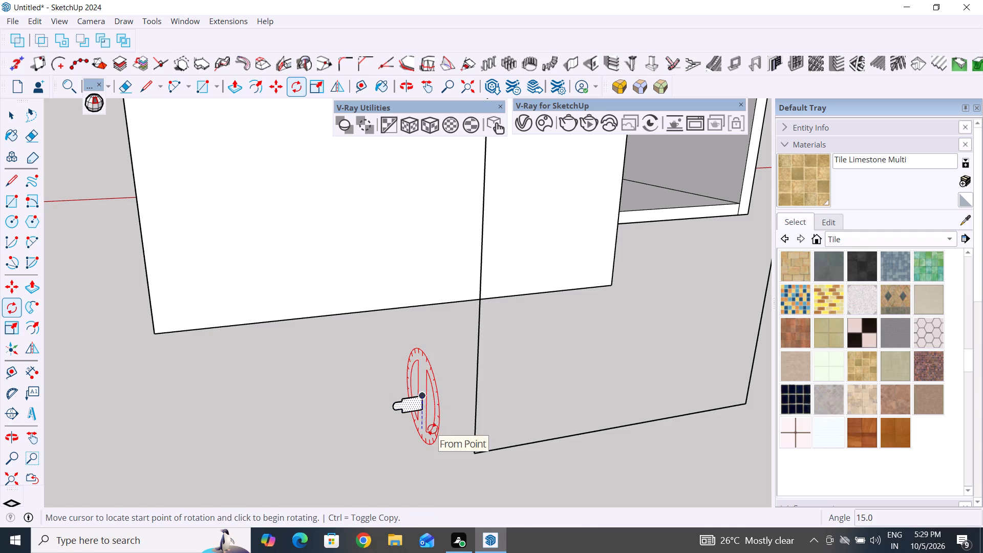
pyautogui.click(432, 429)
pyautogui.click(435, 401)
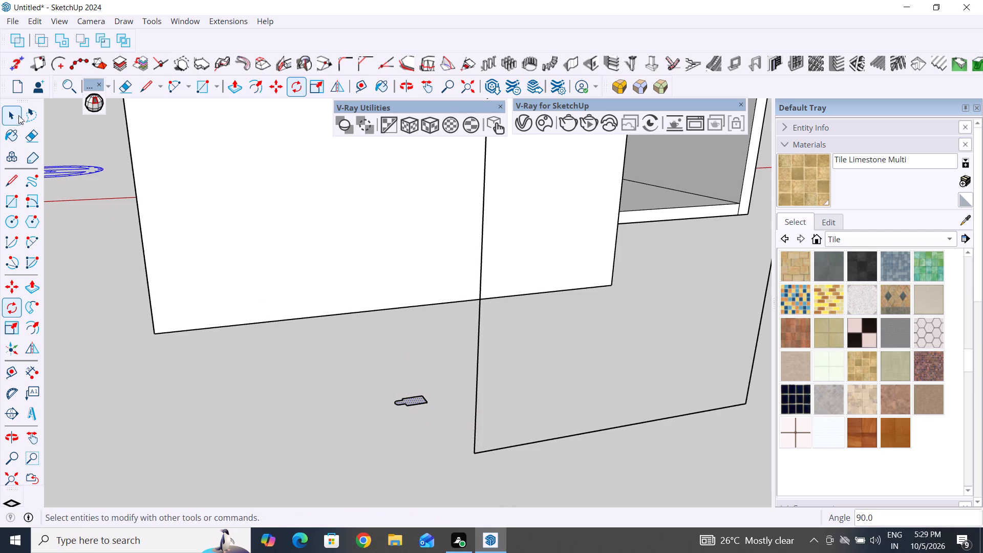
pyautogui.click(22, 112)
pyautogui.click(9, 116)
pyautogui.click(315, 343)
# Select the whole flat moulding profile and move it about 6 1/8" forward, beside the outline's lower corner.
pyautogui.scroll(-5, 391, 415)
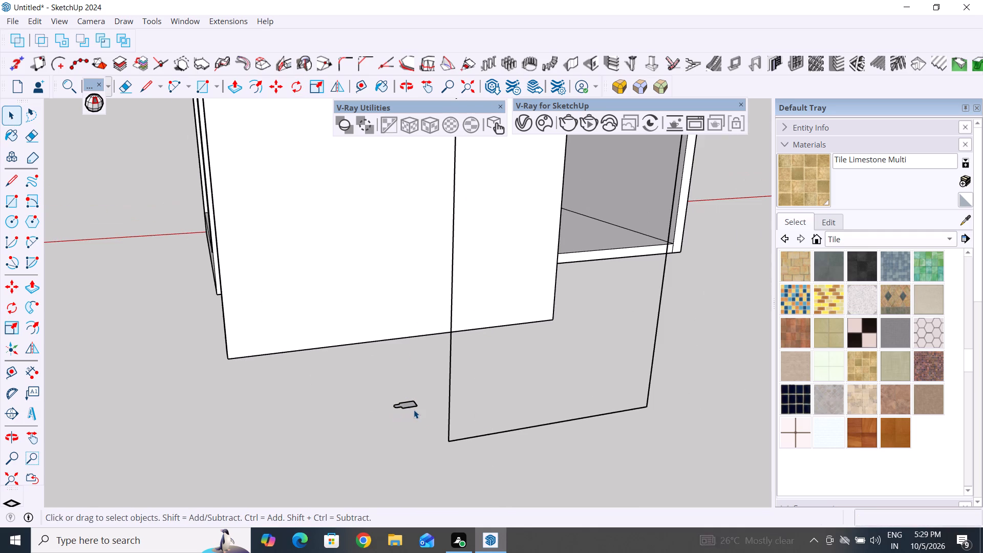
pyautogui.click(413, 407)
pyautogui.scroll(4, 415, 403)
pyautogui.moveTo(423, 392); pyautogui.dragTo(377, 418)
pyautogui.press('m')
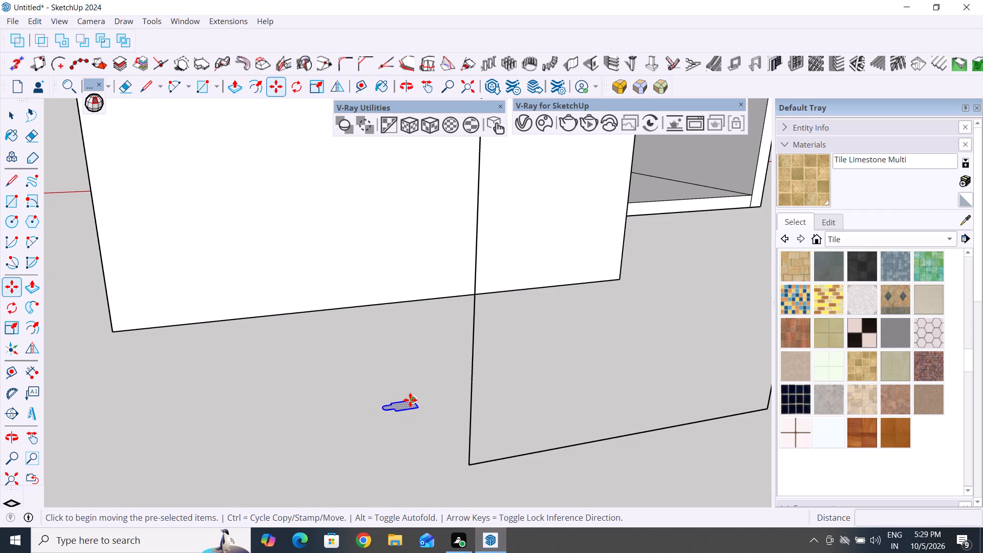
pyautogui.click(410, 400)
pyautogui.scroll(-4, 437, 454)
pyautogui.scroll(6, 442, 474)
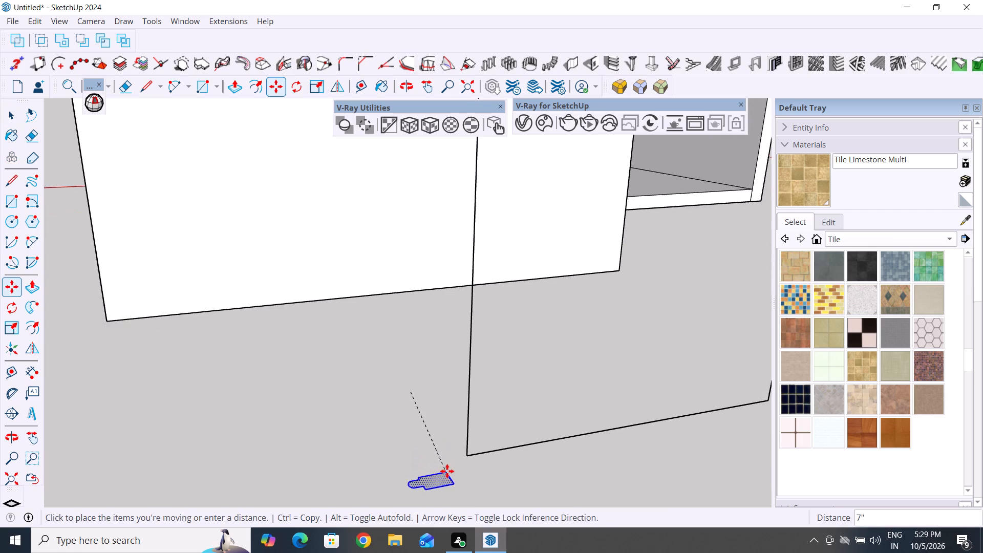
pyautogui.scroll(2, 447, 471)
pyautogui.click(441, 454)
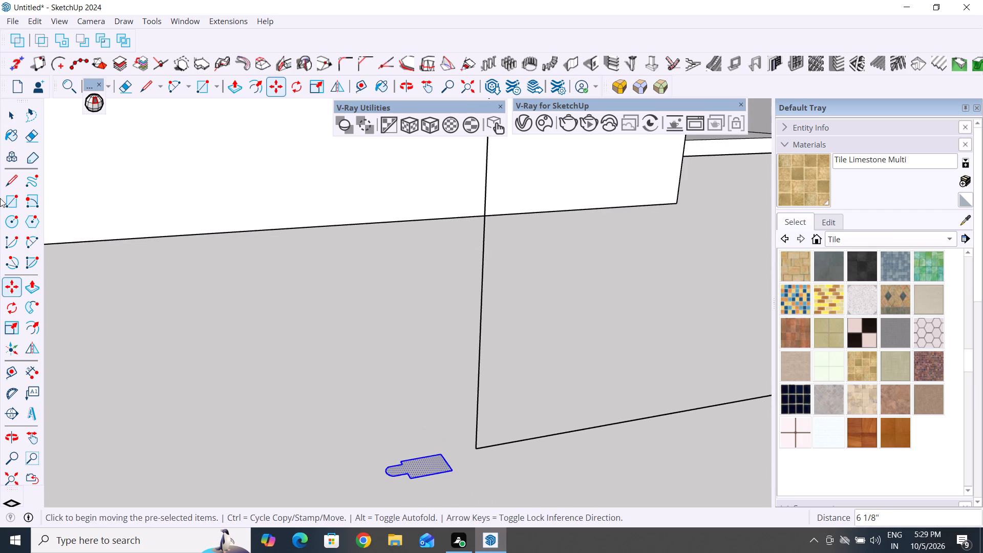
pyautogui.click(11, 124)
pyautogui.click(279, 324)
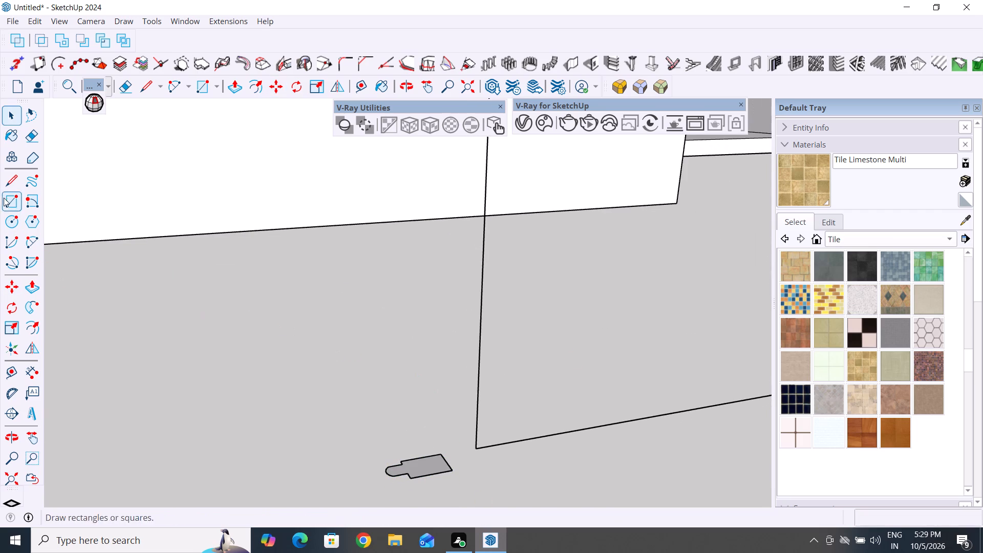
# Draw a 1" line from the outline's lower corner outward toward the profile, in line with the bottom edge.
pyautogui.click(3, 181)
pyautogui.scroll(4, 477, 486)
pyautogui.click(477, 439)
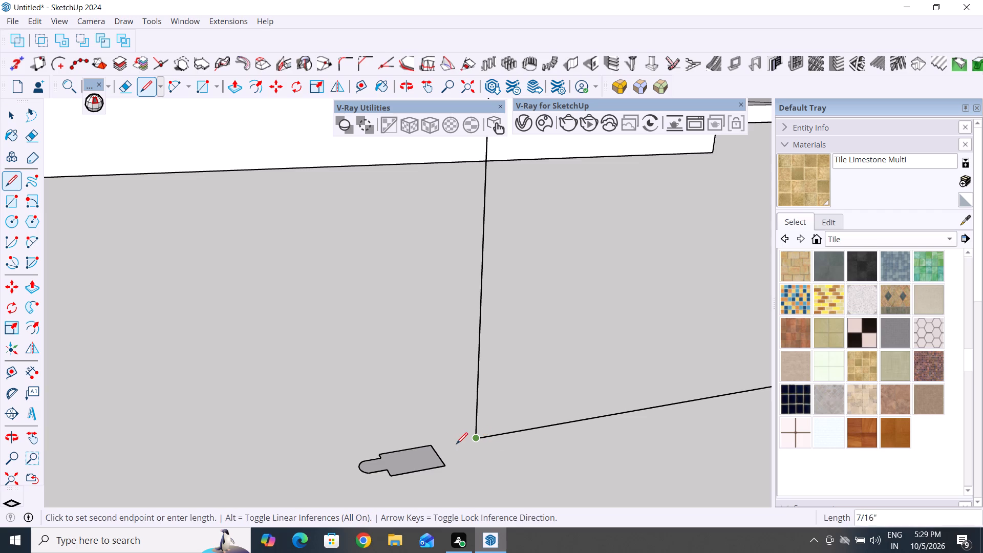
pyautogui.click(448, 444)
pyautogui.click(11, 117)
# Select the whole profile and move it about 1/2" by its corner onto the free end of the short line.
pyautogui.moveTo(485, 448); pyautogui.dragTo(351, 473, button='middle')
pyautogui.scroll(-5, 439, 374)
pyautogui.scroll(7, 263, 464)
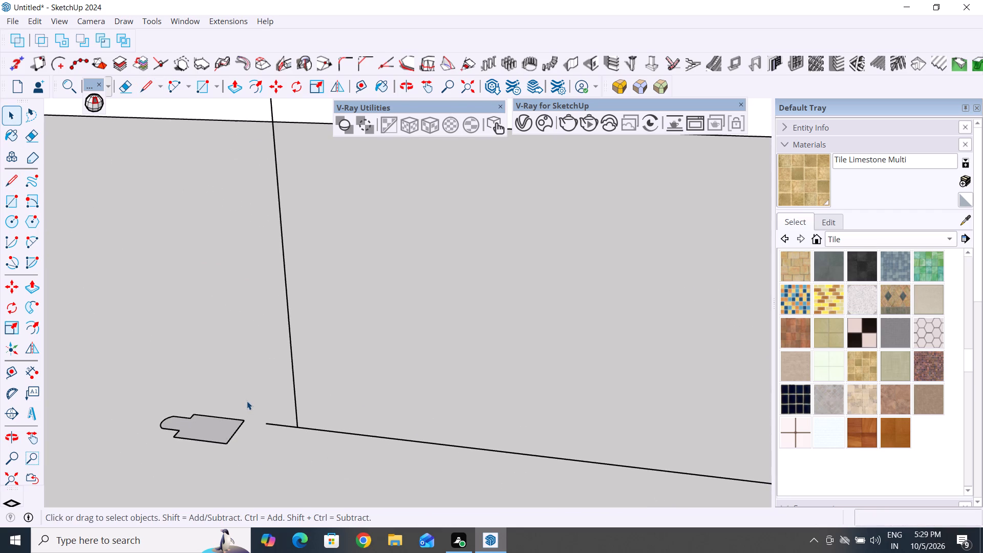
pyautogui.moveTo(252, 400); pyautogui.dragTo(120, 454)
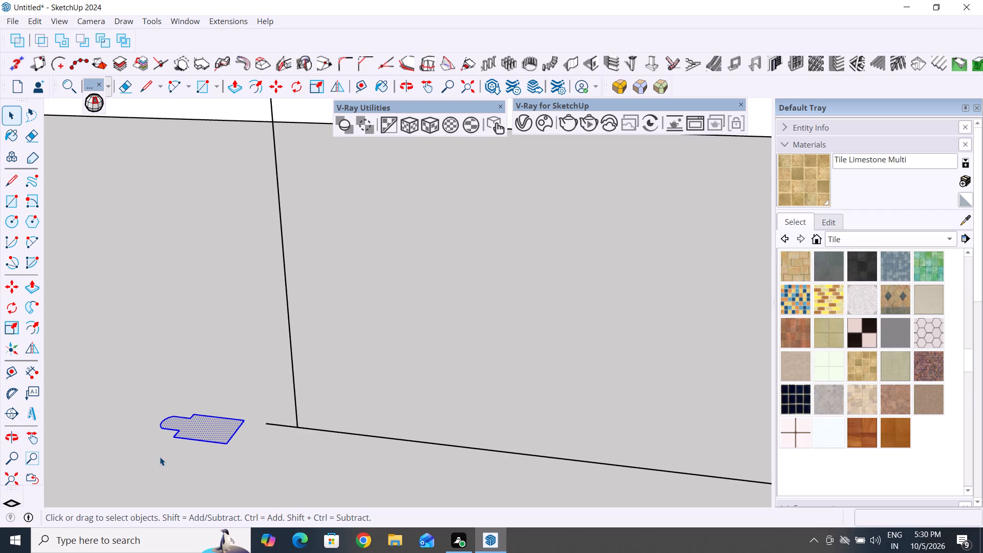
pyautogui.press('m')
pyautogui.scroll(4, 232, 441)
pyautogui.click(248, 414)
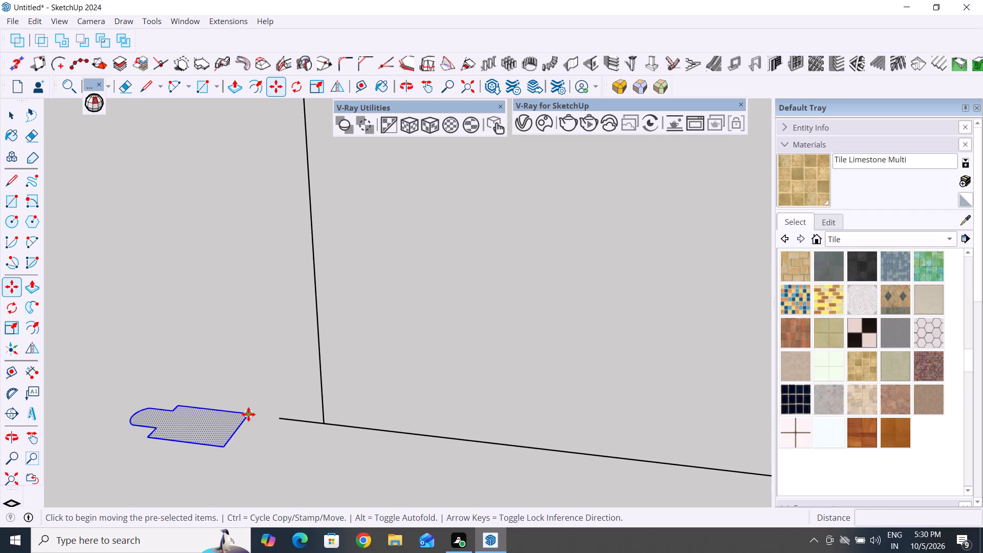
pyautogui.click(282, 419)
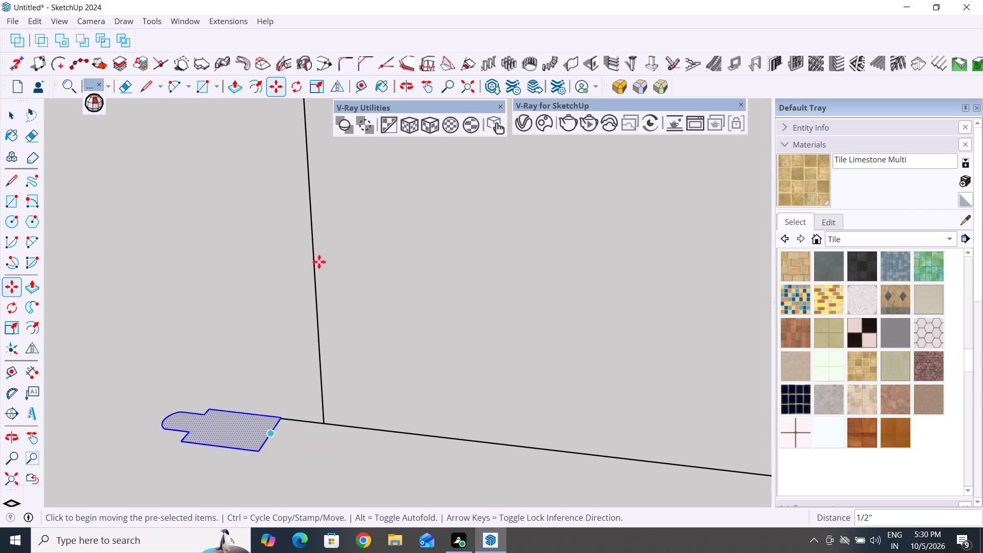
pyautogui.click(8, 110)
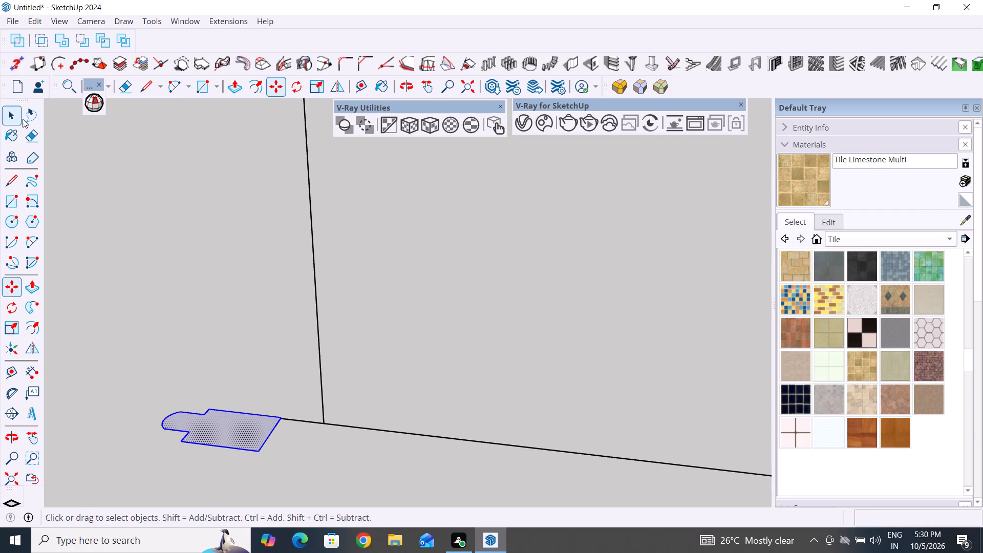
pyautogui.click(170, 222)
# Delete the short line joining the moulding profile to the outline's lower corner.
pyautogui.scroll(-4, 282, 408)
pyautogui.moveTo(308, 425); pyautogui.dragTo(389, 426, button='middle')
pyautogui.scroll(-6, 443, 348)
pyautogui.moveTo(411, 434); pyautogui.dragTo(386, 451, button='middle')
pyautogui.click(348, 407)
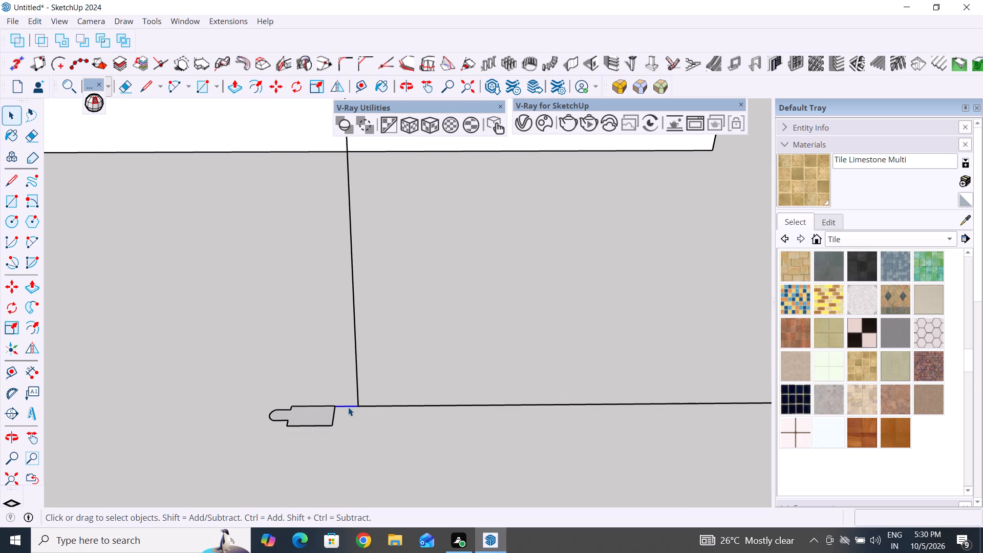
pyautogui.press('Delete')
# Select all edges of the free-standing rectangular outline, including its short lower segment, and weld them into one path.
pyautogui.scroll(-5, 351, 415)
pyautogui.moveTo(391, 400); pyautogui.dragTo(375, 423)
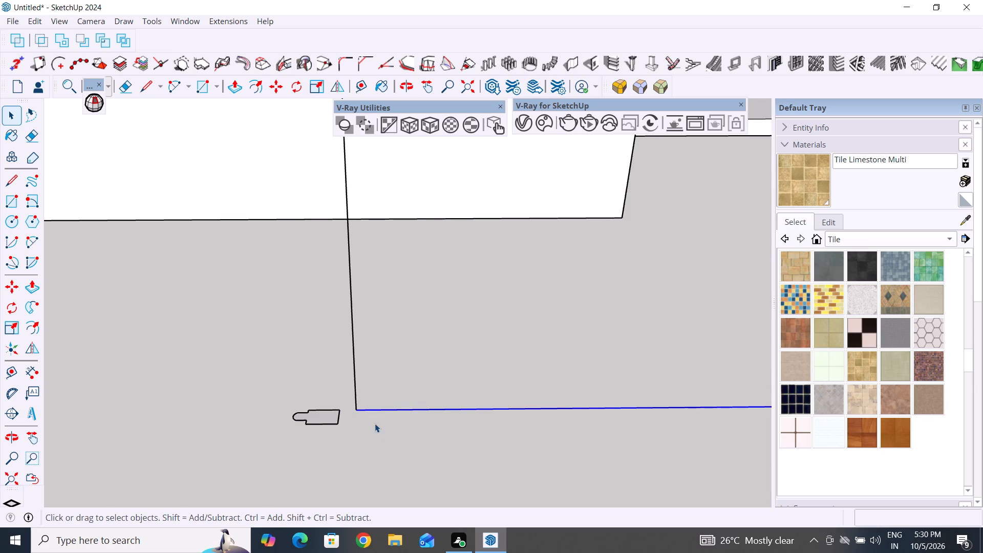
pyautogui.scroll(-6, 360, 396)
pyautogui.scroll(-6, 410, 370)
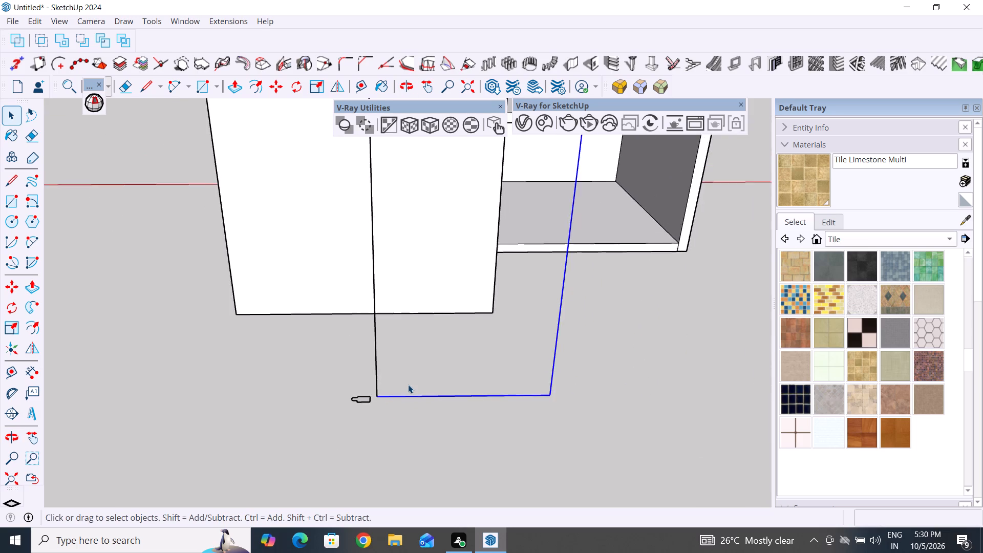
pyautogui.scroll(-12, 408, 385)
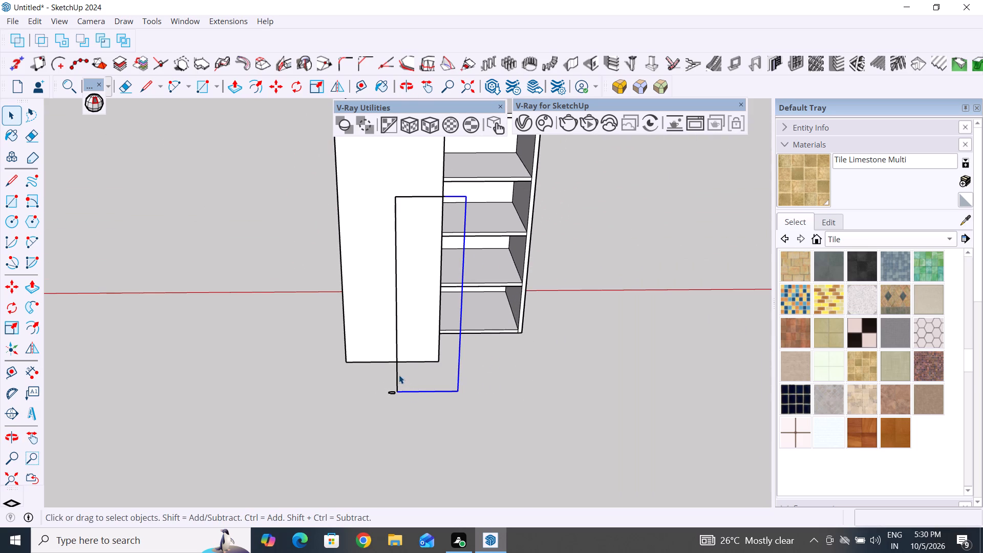
pyautogui.click(397, 373)
pyautogui.scroll(3, 397, 386)
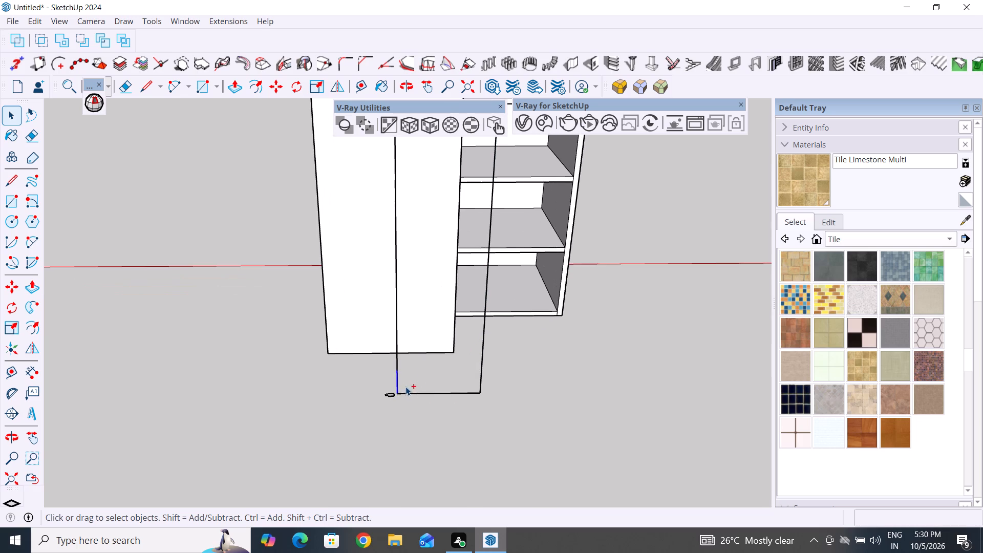
pyautogui.keyDown('ctrl'); pyautogui.click(412, 394); pyautogui.keyUp('ctrl')
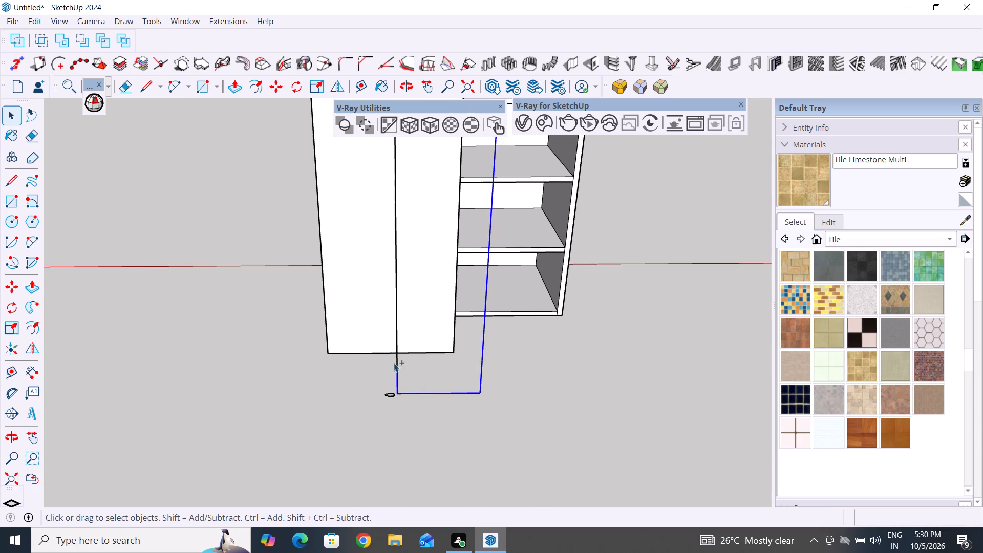
pyautogui.keyDown('ctrl'); pyautogui.click(396, 362); pyautogui.keyUp('ctrl')
pyautogui.scroll(-6, 441, 374)
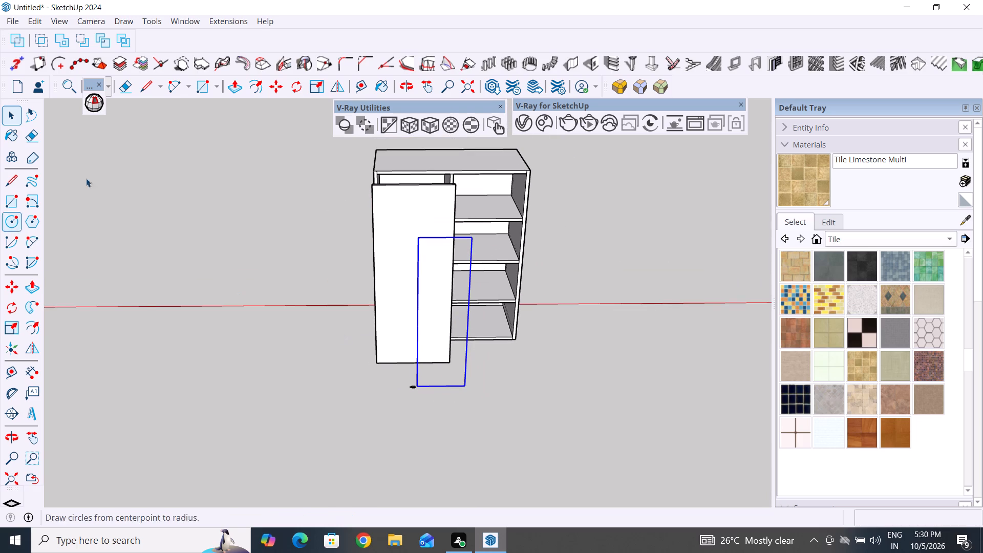
pyautogui.rightClick(443, 386)
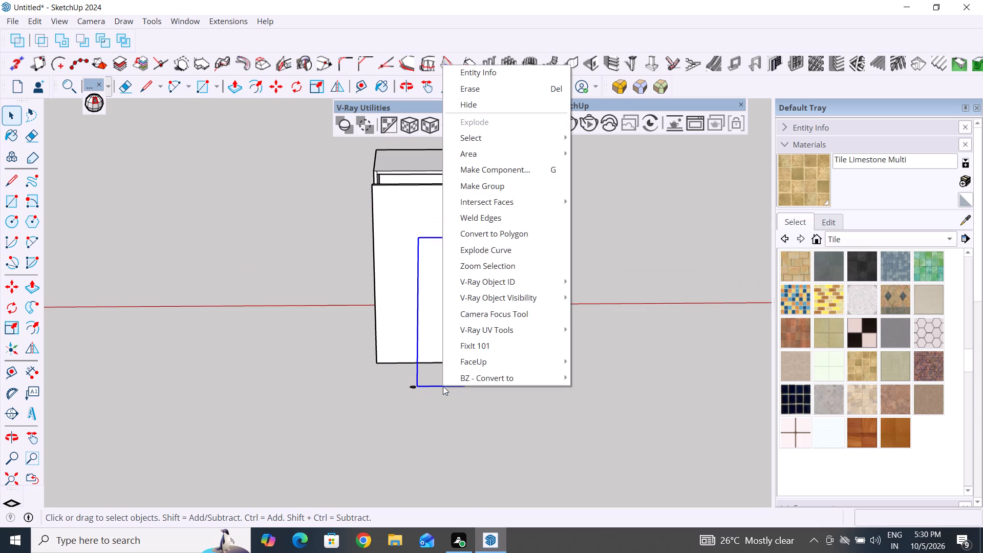
pyautogui.click(495, 215)
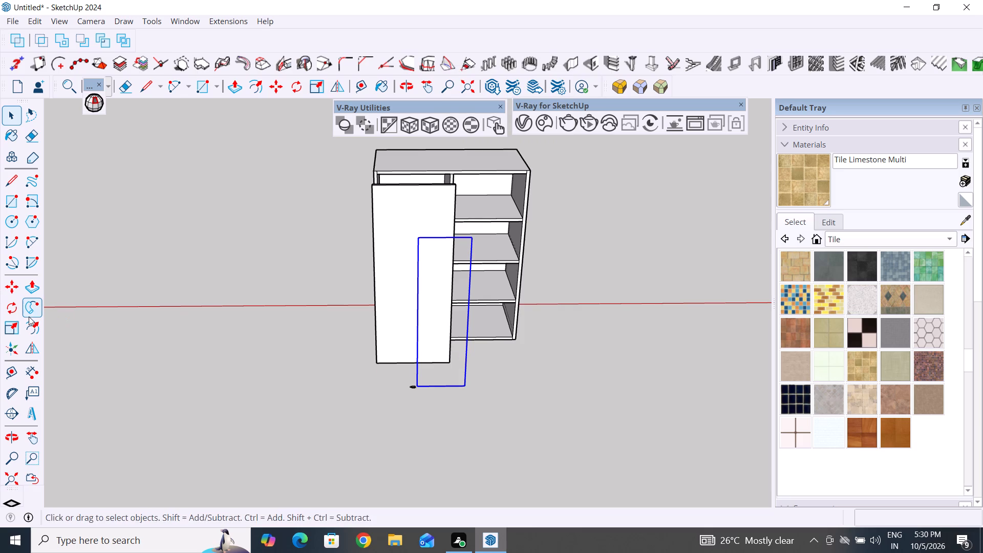
# Sweep the moulding profile along the welded rectangular outline with Follow Me to form the door frame.
pyautogui.click(28, 308)
pyautogui.scroll(9, 423, 409)
pyautogui.click(405, 370)
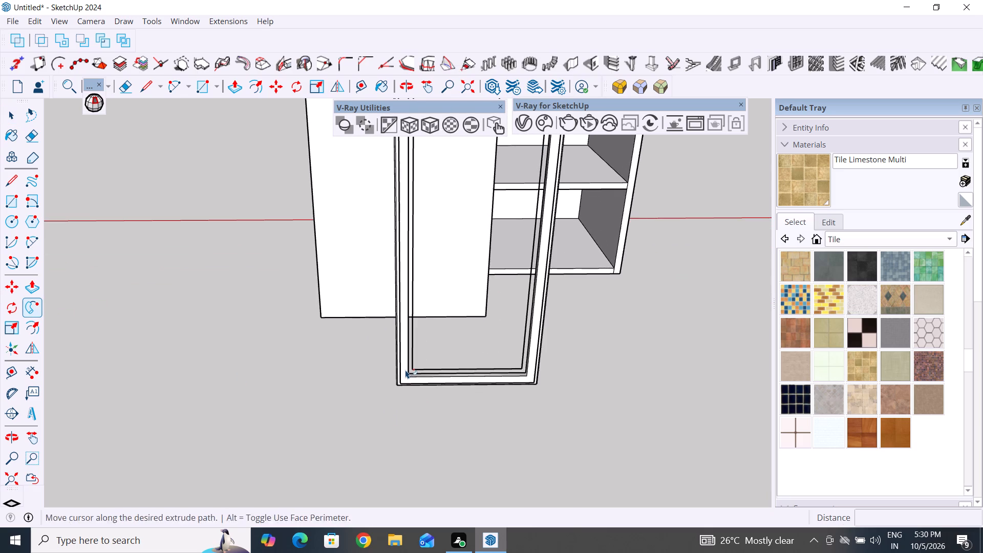
pyautogui.scroll(-5, 424, 409)
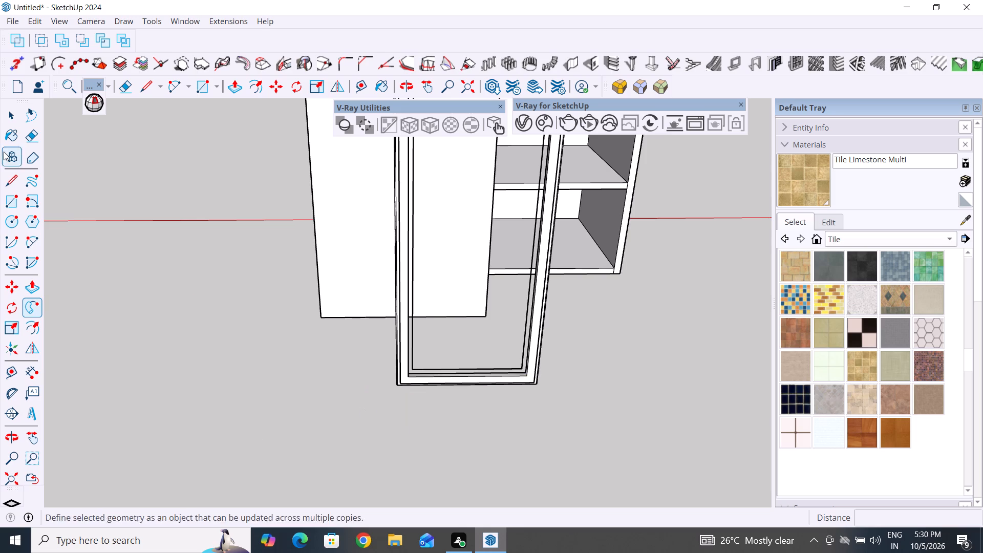
pyautogui.click(11, 120)
pyautogui.click(273, 395)
# Delete the leftover welded path outline along the inside of the swept door frame.
pyautogui.scroll(-6, 417, 408)
pyautogui.moveTo(389, 437); pyautogui.dragTo(654, 460, button='middle')
pyautogui.scroll(4, 504, 343)
pyautogui.moveTo(458, 358); pyautogui.dragTo(337, 337, button='middle')
pyautogui.scroll(10, 418, 359)
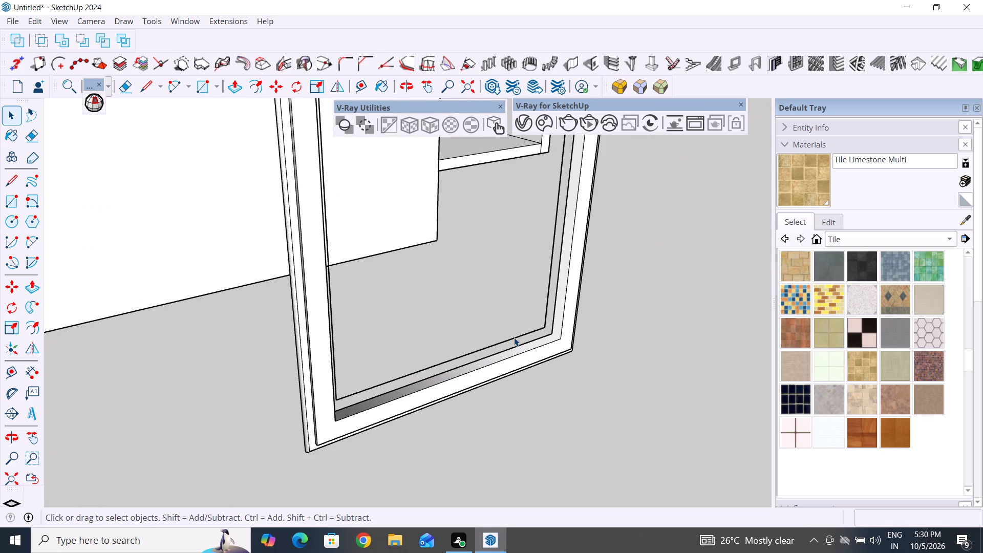
pyautogui.click(528, 334)
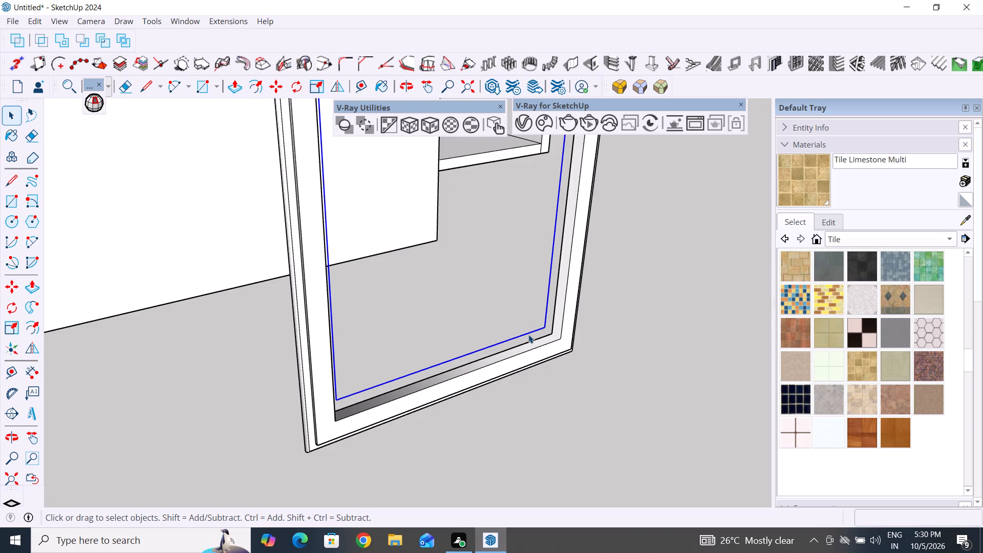
pyautogui.press('Delete')
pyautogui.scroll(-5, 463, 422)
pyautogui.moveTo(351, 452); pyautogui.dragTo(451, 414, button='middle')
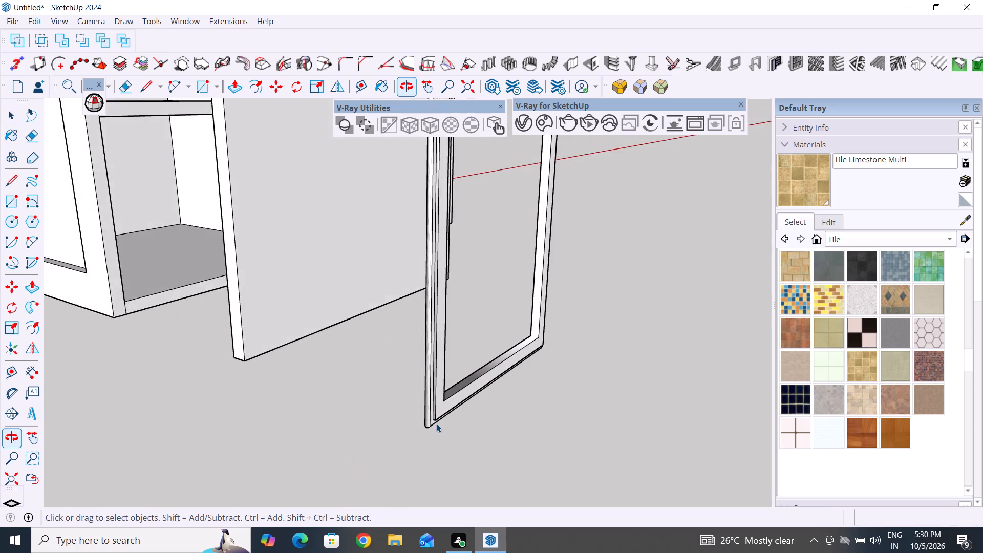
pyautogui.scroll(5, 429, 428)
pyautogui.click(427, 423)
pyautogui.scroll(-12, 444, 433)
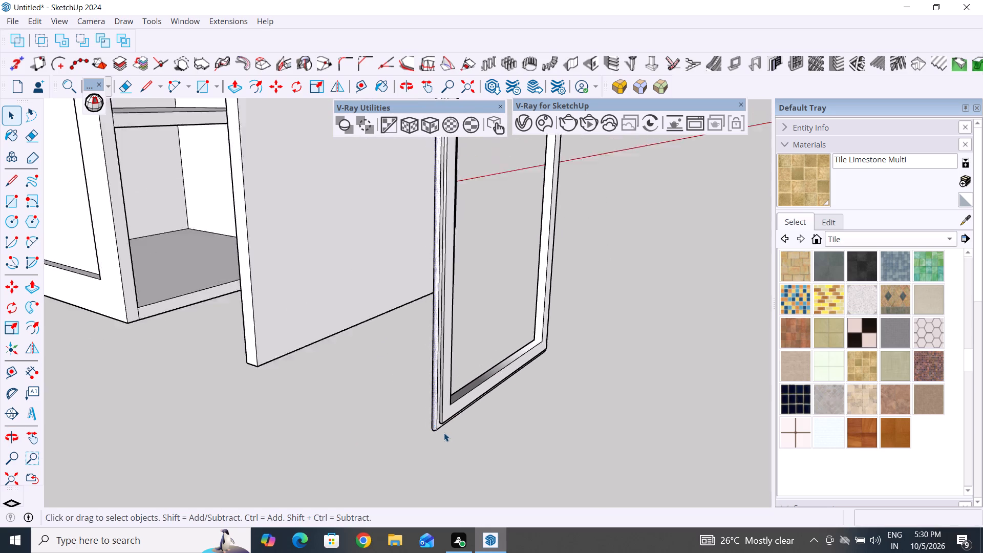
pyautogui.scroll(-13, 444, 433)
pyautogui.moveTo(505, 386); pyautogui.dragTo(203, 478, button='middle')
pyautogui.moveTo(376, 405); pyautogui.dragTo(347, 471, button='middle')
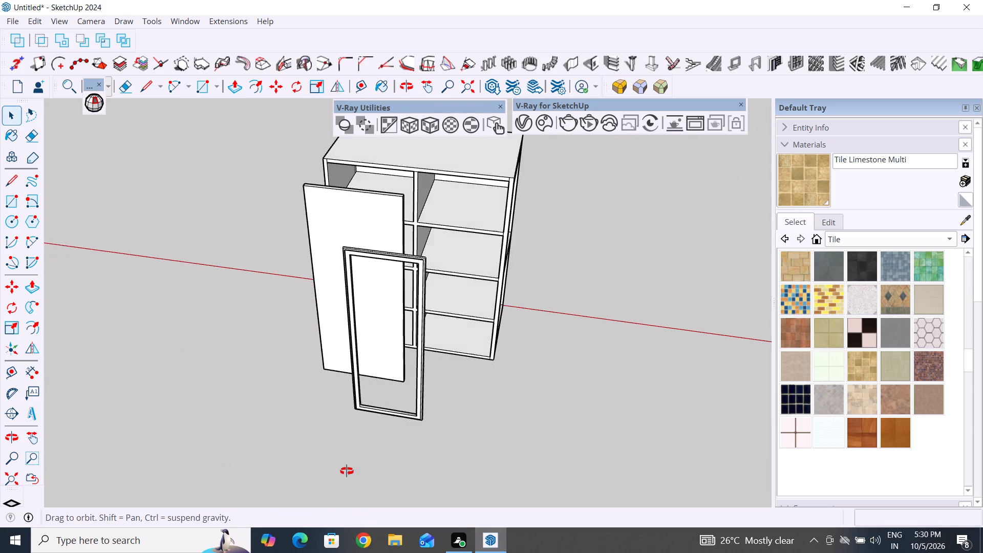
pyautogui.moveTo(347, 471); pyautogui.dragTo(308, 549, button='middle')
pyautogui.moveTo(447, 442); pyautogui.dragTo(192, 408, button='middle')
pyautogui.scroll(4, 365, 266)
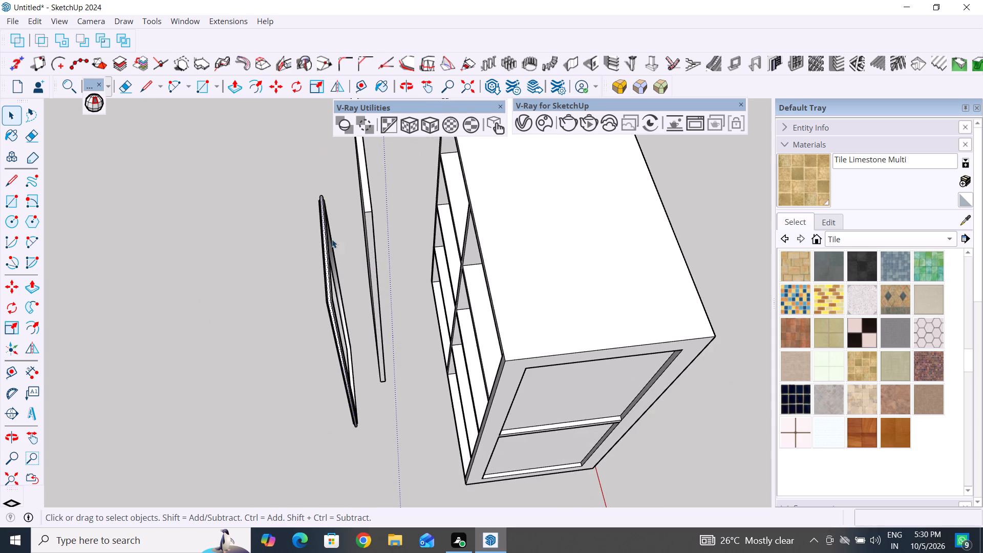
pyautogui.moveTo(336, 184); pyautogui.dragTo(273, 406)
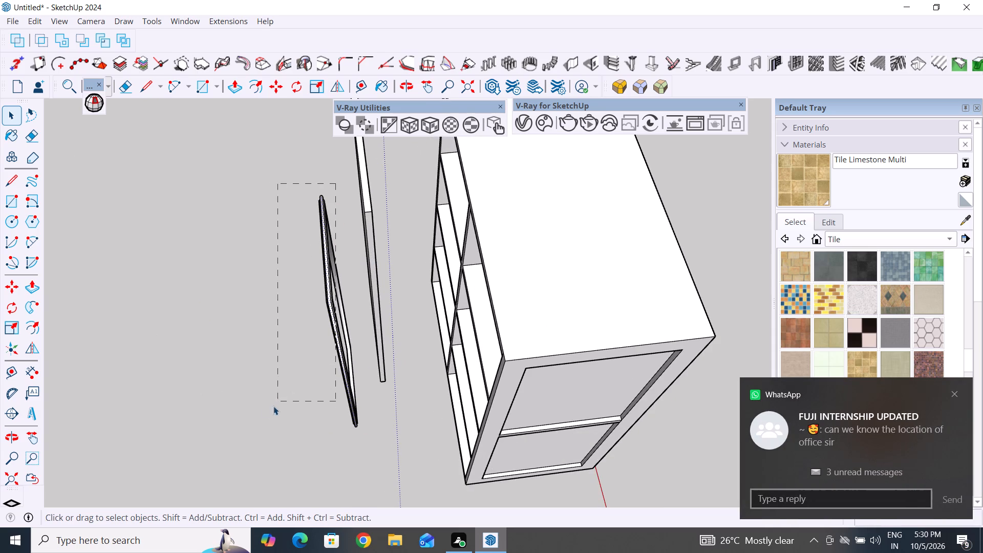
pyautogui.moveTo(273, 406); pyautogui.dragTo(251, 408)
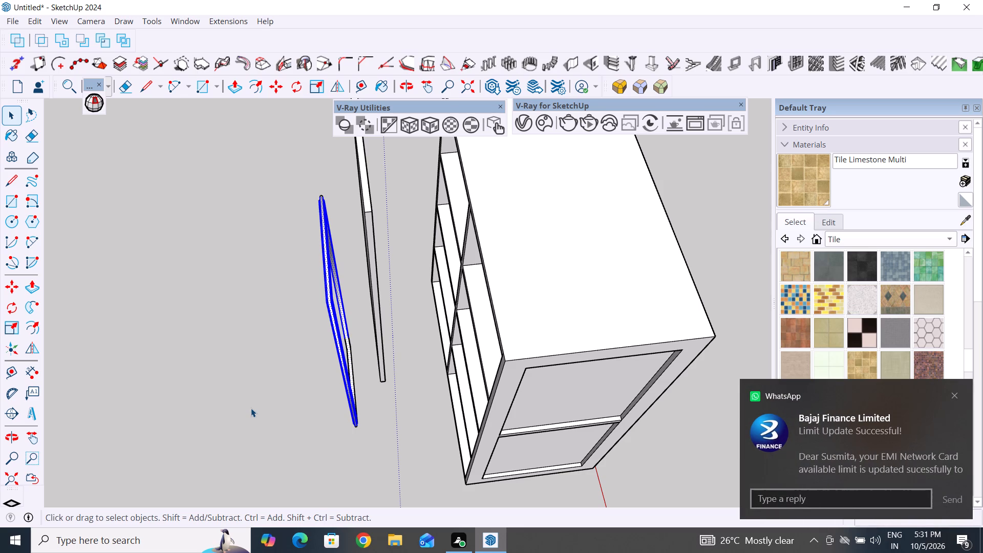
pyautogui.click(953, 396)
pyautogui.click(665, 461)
# Select all the geometry of the free-standing moulded door frame, leaving out the flat door panel, and make it a group.
pyautogui.scroll(-3, 725, 432)
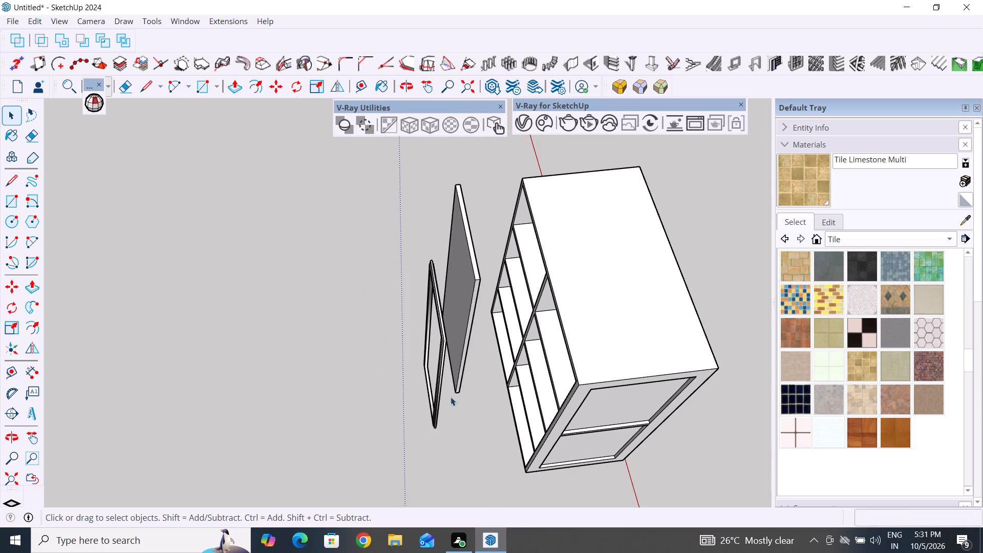
pyautogui.scroll(3, 459, 397)
pyautogui.moveTo(451, 407); pyautogui.dragTo(425, 347, button='middle')
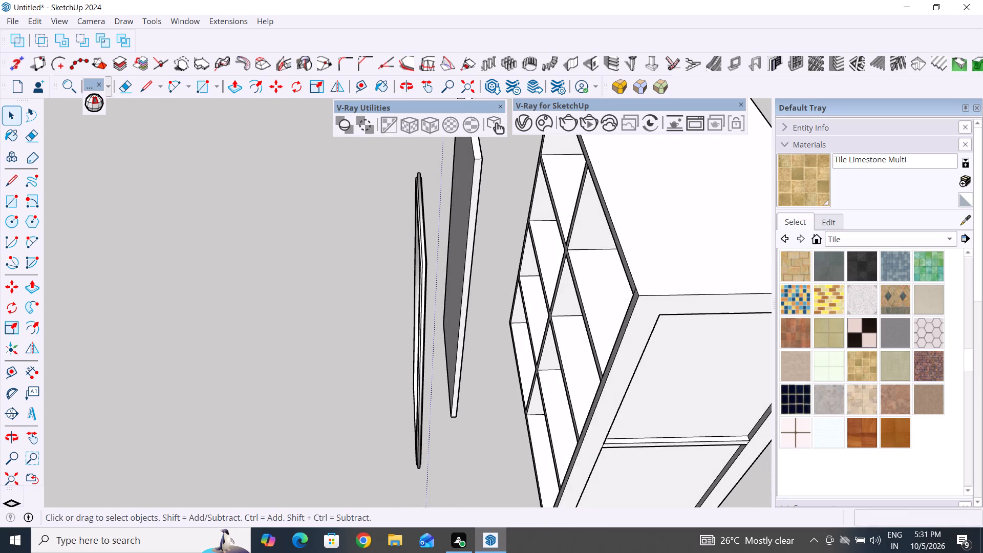
pyautogui.moveTo(433, 163); pyautogui.dragTo(388, 337)
pyautogui.moveTo(388, 337); pyautogui.dragTo(364, 493)
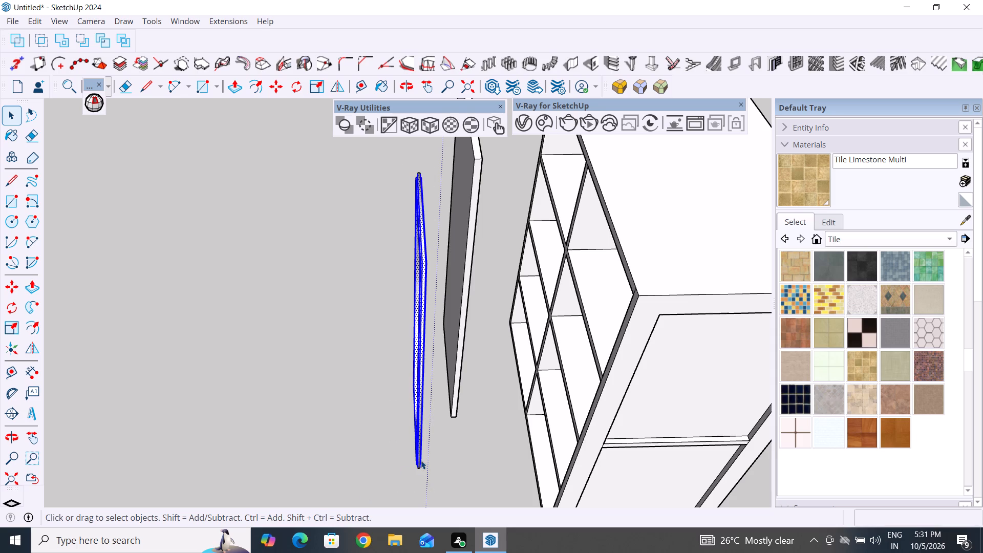
pyautogui.rightClick(421, 460)
pyautogui.click(417, 477)
pyautogui.moveTo(438, 162); pyautogui.dragTo(430, 193)
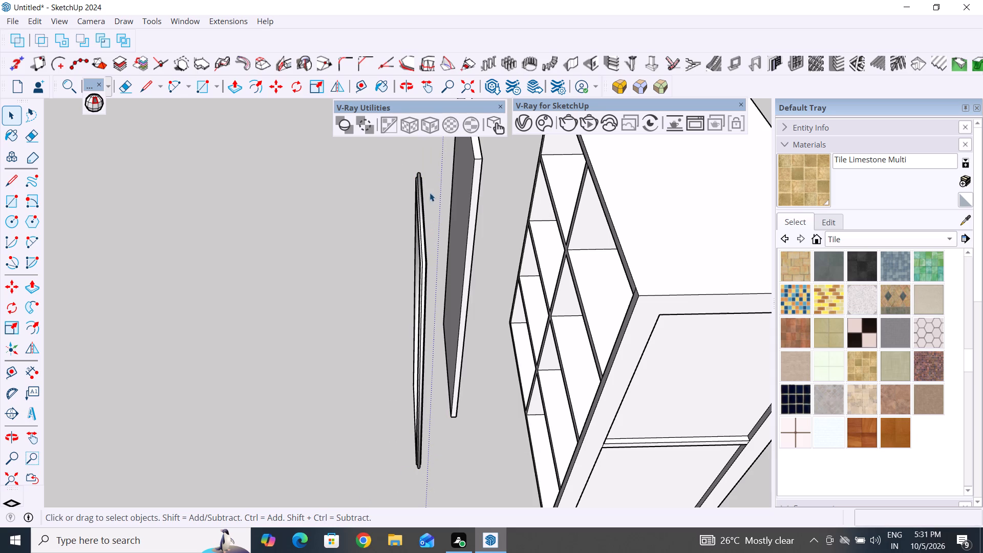
pyautogui.moveTo(430, 193); pyautogui.dragTo(392, 492)
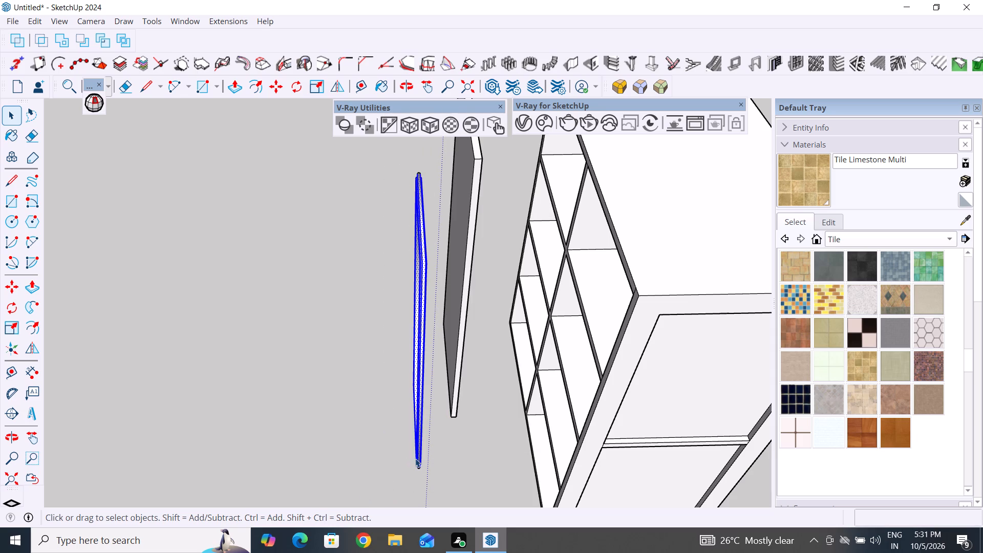
pyautogui.rightClick(418, 458)
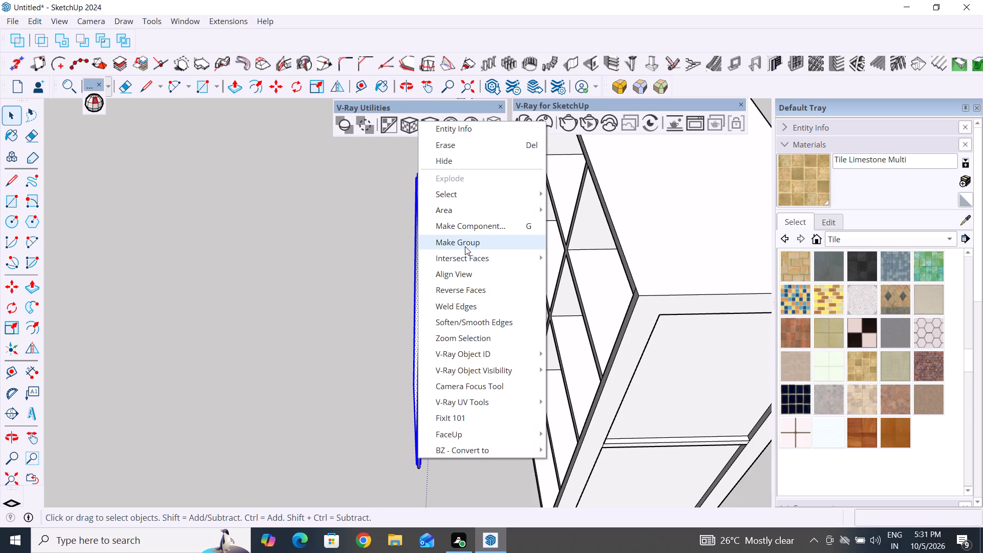
pyautogui.click(465, 246)
pyautogui.scroll(-4, 329, 306)
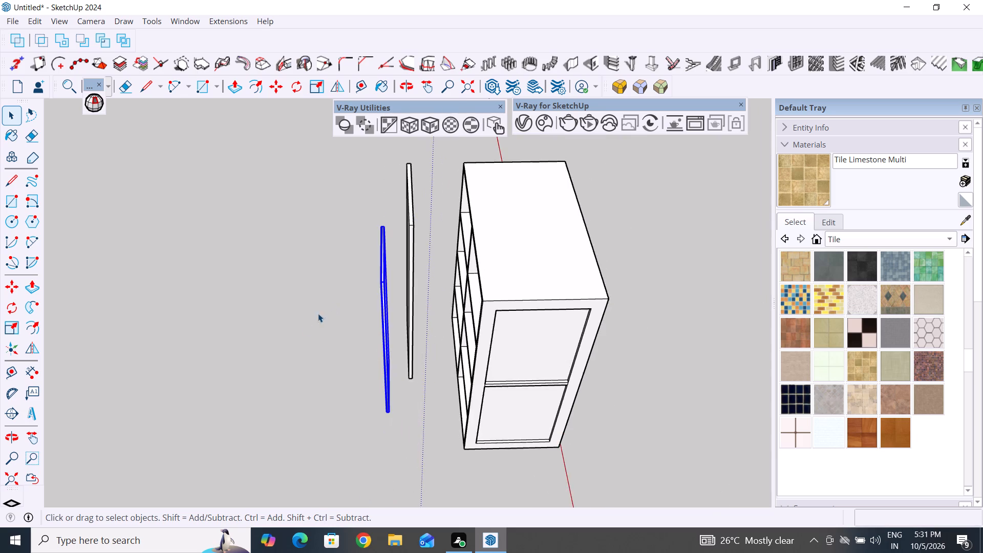
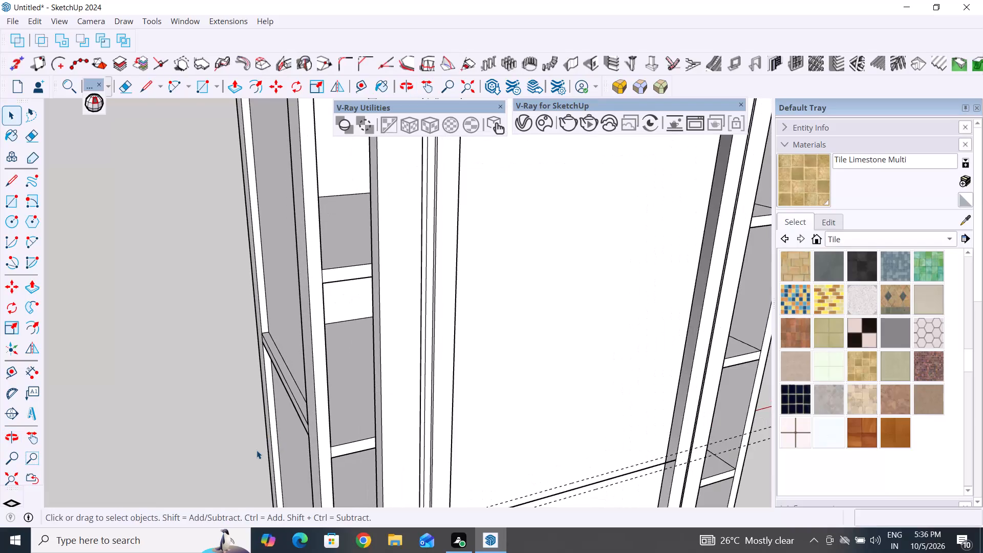
# Place a horizontal guide parallel to the door panel's top edge, level with the inner top edge of the moulded frame.
pyautogui.scroll(-5, 257, 450)
pyautogui.moveTo(363, 354); pyautogui.dragTo(378, 290, button='middle')
pyautogui.scroll(4, 380, 194)
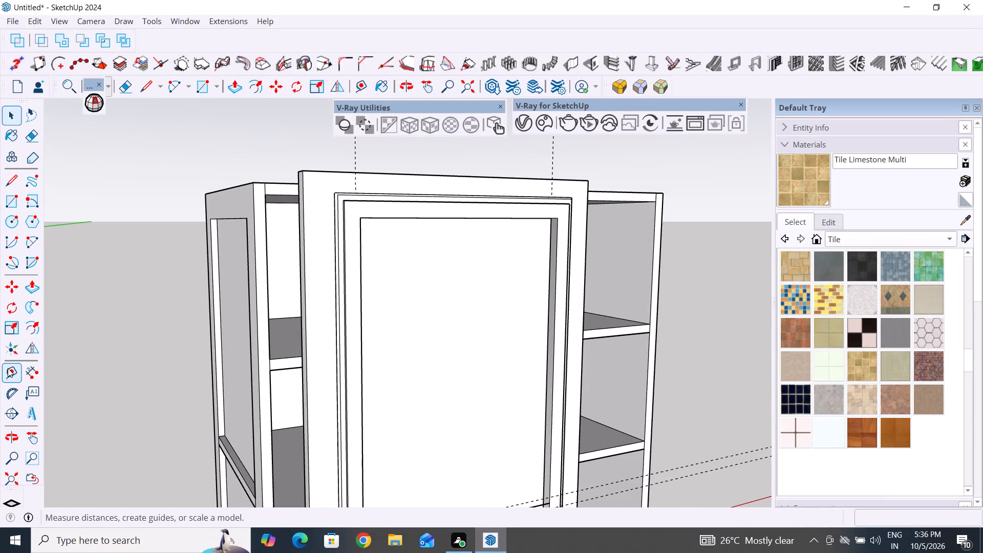
pyautogui.click(8, 369)
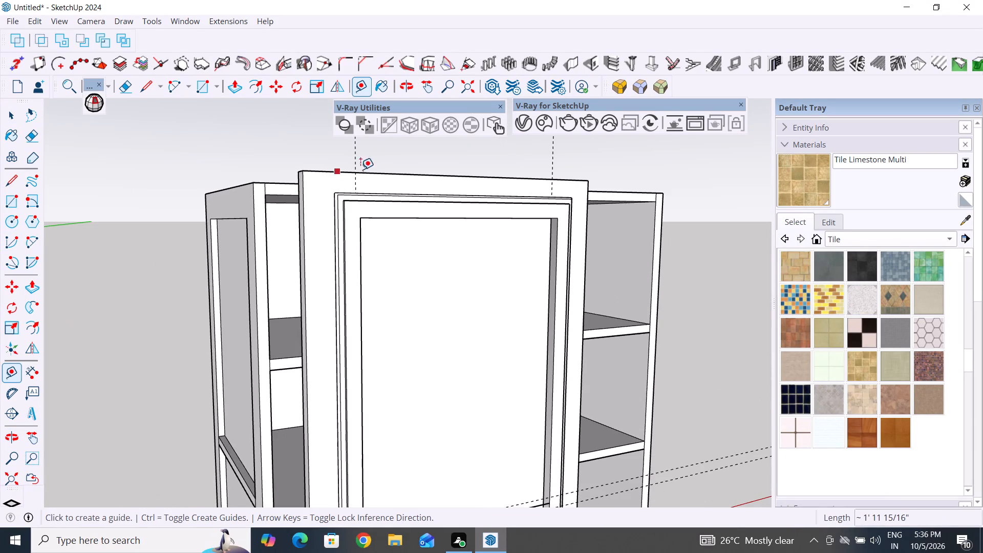
pyautogui.click(403, 174)
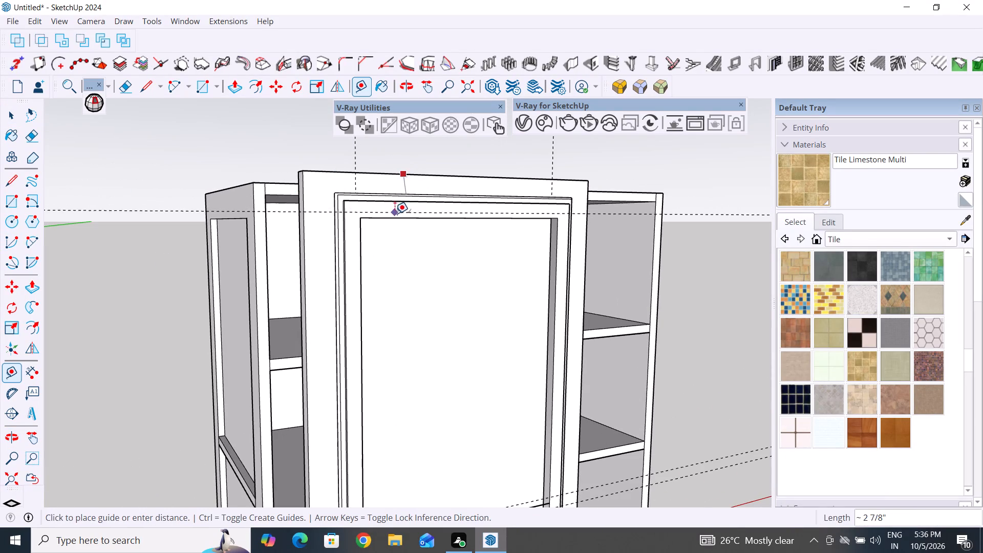
pyautogui.click(393, 218)
pyautogui.click(15, 116)
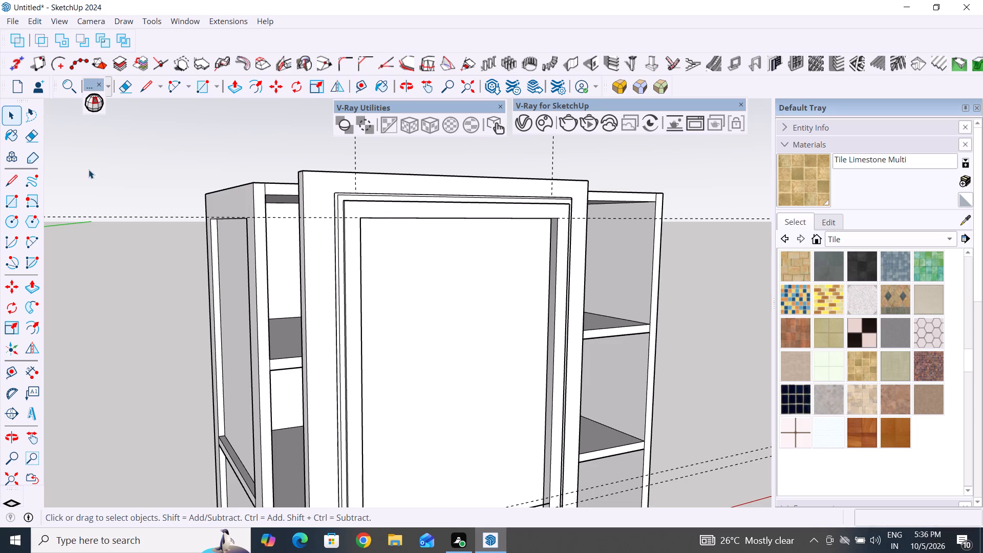
pyautogui.click(89, 169)
# Move the moulded frame group off the flat door panel, about 1' 8 3/8" straight out along the green axis.
pyautogui.scroll(-10, 177, 336)
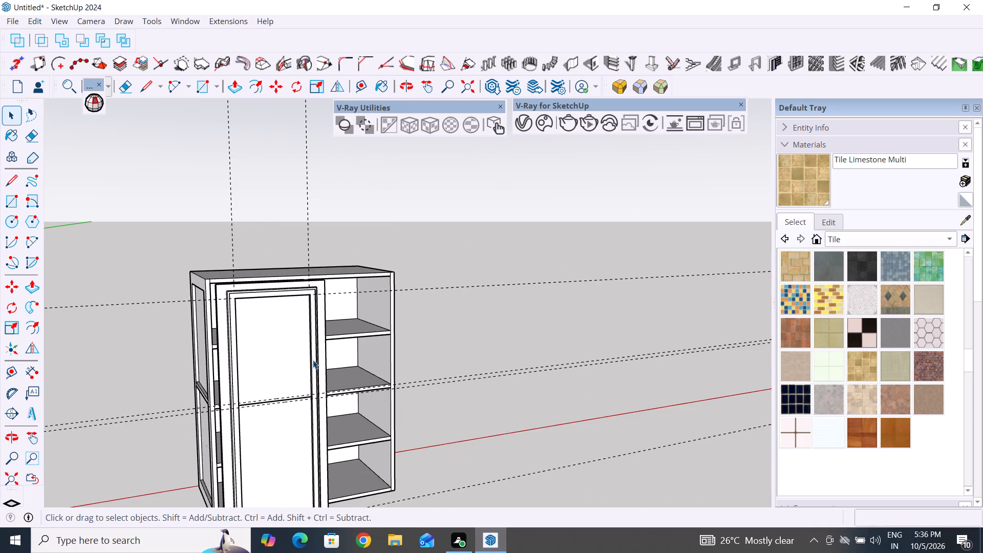
pyautogui.click(313, 360)
pyautogui.press('m')
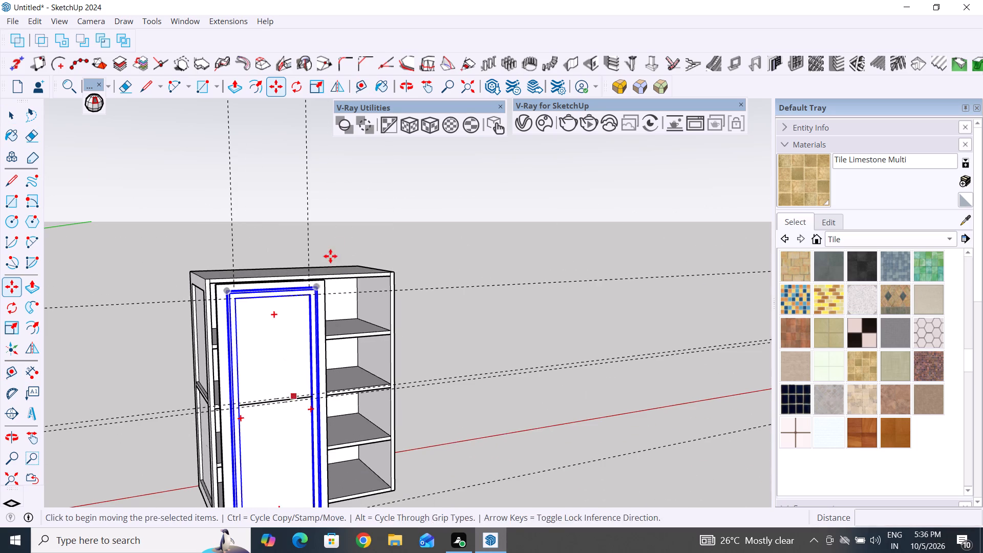
pyautogui.scroll(-10, 341, 239)
pyautogui.moveTo(265, 416); pyautogui.dragTo(363, 446, button='middle')
pyautogui.scroll(5, 326, 418)
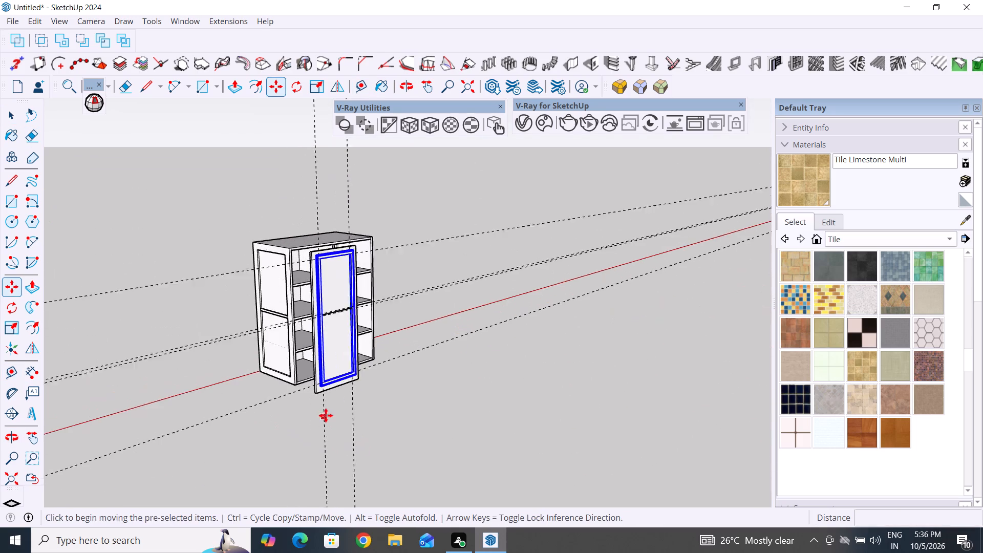
pyautogui.scroll(13, 320, 391)
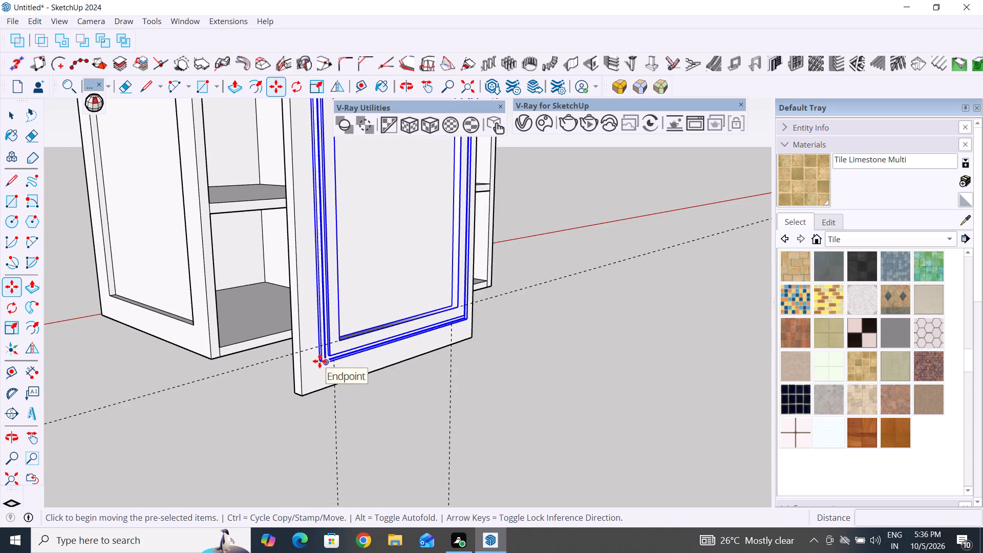
pyautogui.click(319, 361)
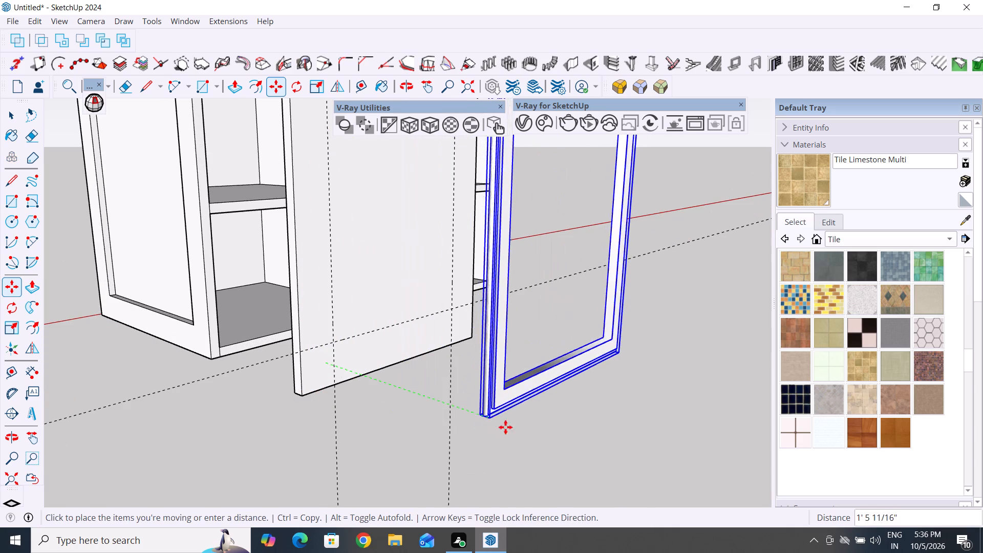
pyautogui.click(529, 429)
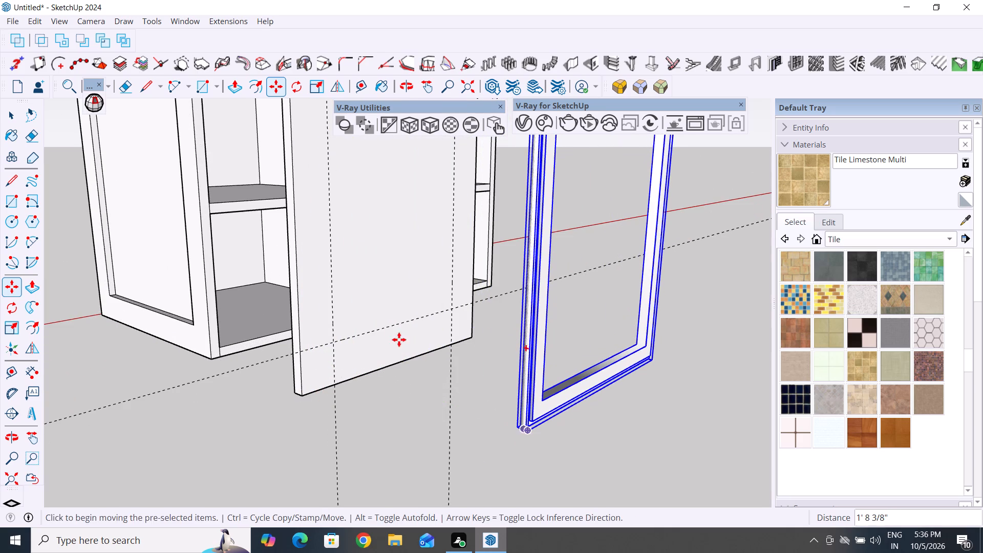
pyautogui.click(13, 117)
pyautogui.click(224, 400)
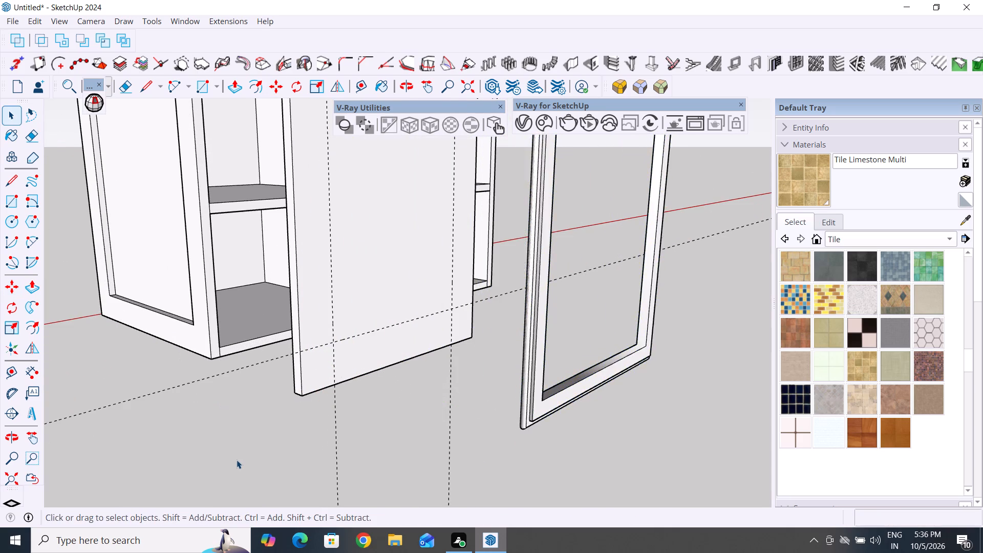
# Examine the bare door panel and the separated moulded frame from several angles.
pyautogui.scroll(-11, 231, 466)
pyautogui.moveTo(316, 246); pyautogui.dragTo(378, 281, button='middle')
pyautogui.scroll(10, 339, 284)
pyautogui.moveTo(341, 318); pyautogui.dragTo(421, 323, button='middle')
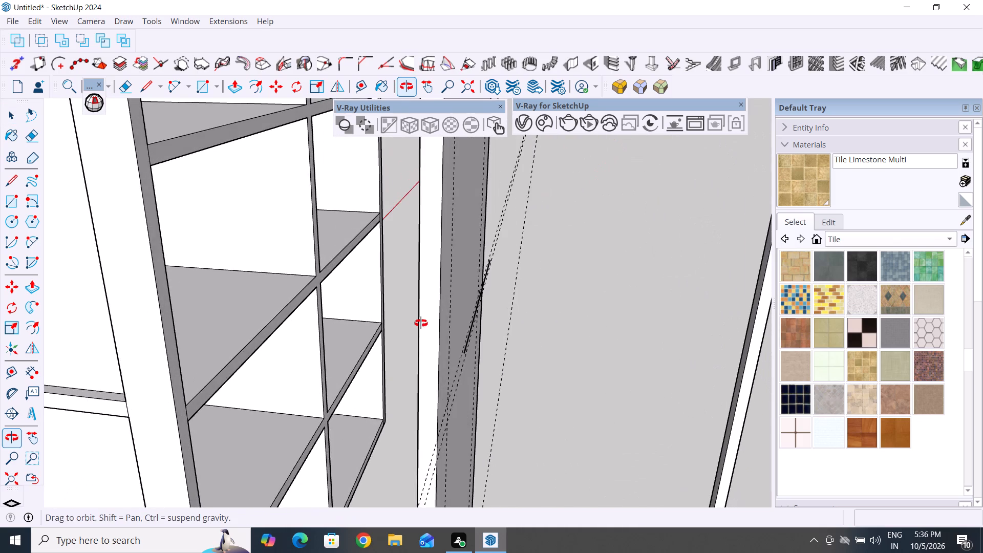
pyautogui.moveTo(421, 323); pyautogui.dragTo(412, 322, button='middle')
pyautogui.scroll(7, 426, 336)
pyautogui.moveTo(442, 348); pyautogui.dragTo(464, 362, button='middle')
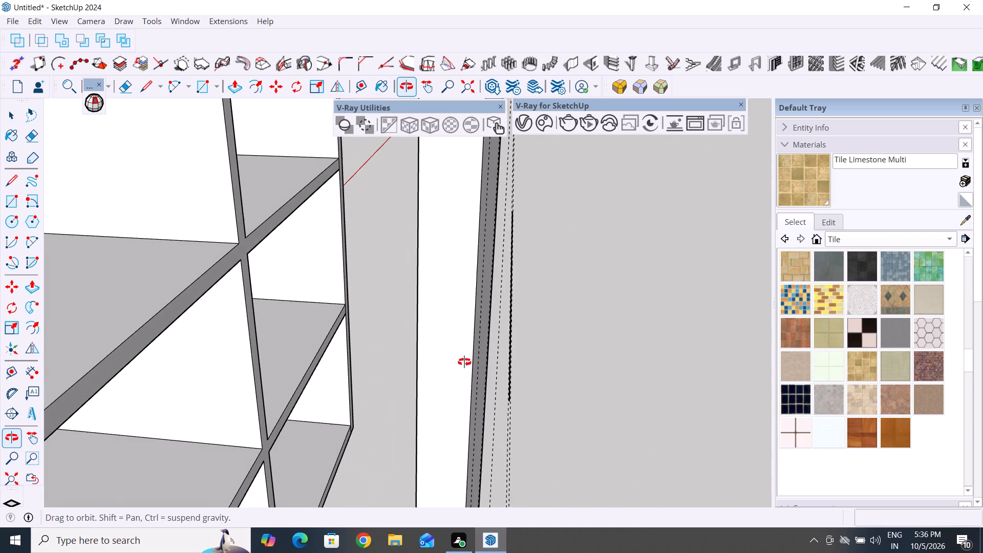
pyautogui.moveTo(464, 362); pyautogui.dragTo(273, 319, button='middle')
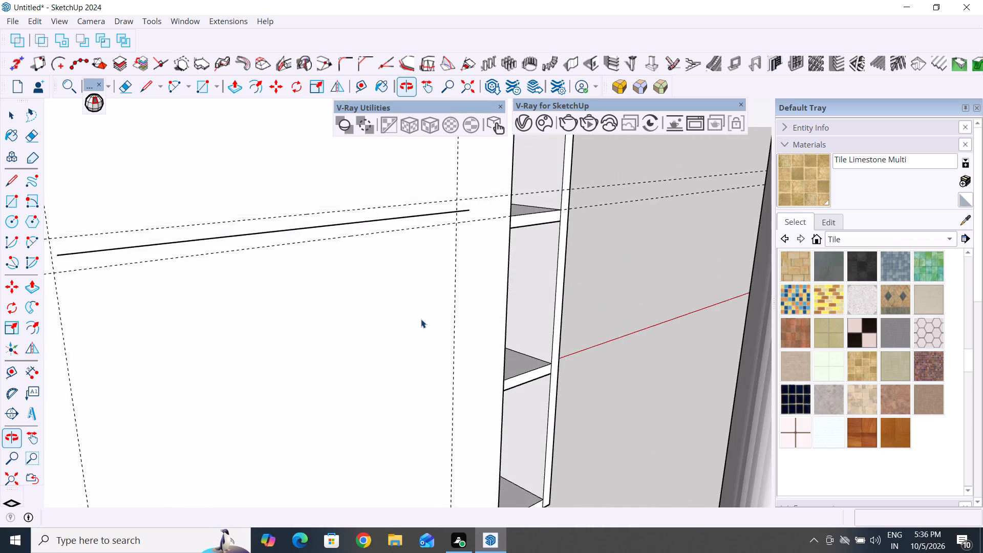
pyautogui.scroll(-9, 451, 324)
pyautogui.scroll(-4, 389, 343)
pyautogui.moveTo(382, 347); pyautogui.dragTo(354, 353, button='middle')
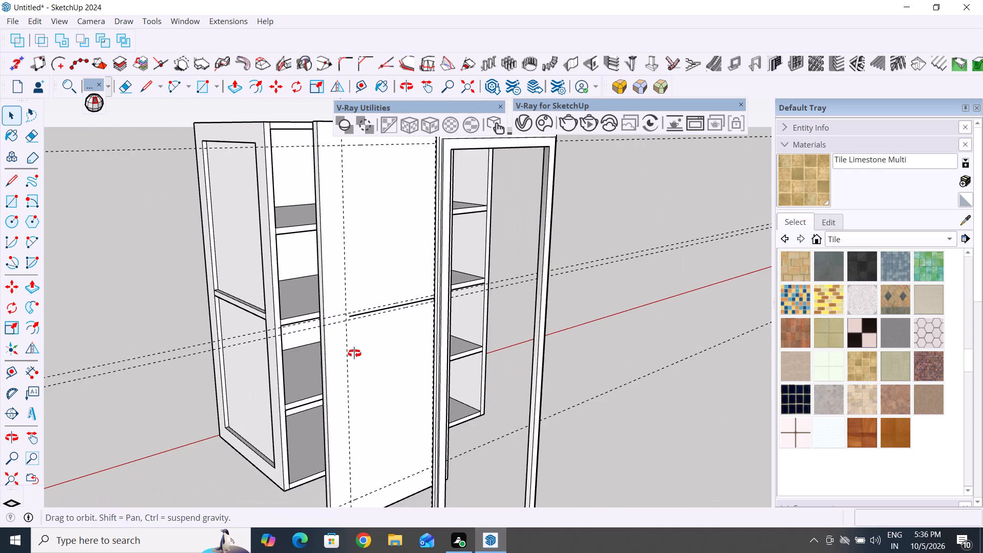
pyautogui.moveTo(354, 353); pyautogui.dragTo(299, 360, button='middle')
pyautogui.scroll(-5, 381, 266)
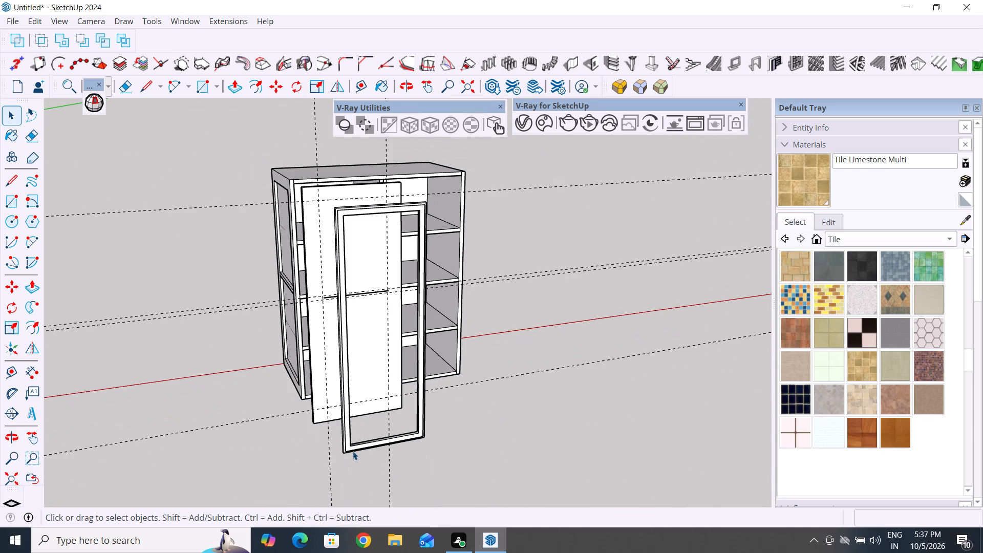
# Move the moulded frame group about 6' 7" farther away to stand clear beside the cabinet.
pyautogui.click(353, 451)
pyautogui.press('m')
pyautogui.click(341, 458)
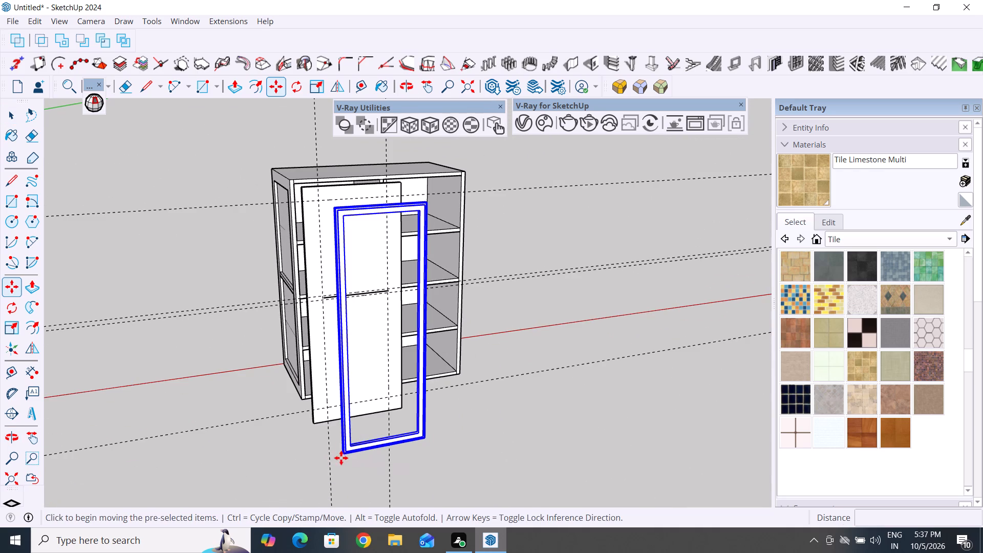
pyautogui.click(646, 409)
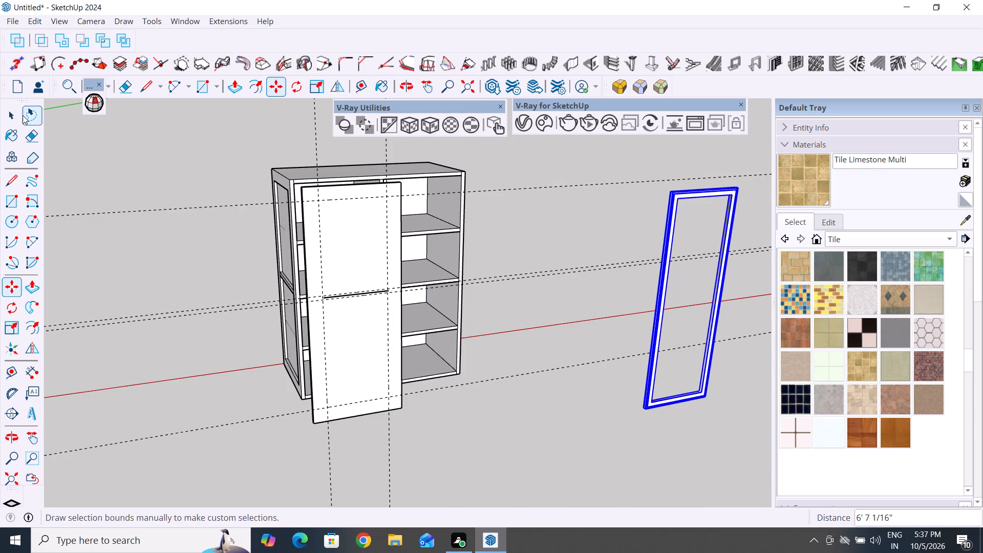
pyautogui.click(20, 114)
pyautogui.click(119, 134)
# Inspect the flat door panel and the open cabinet front from the front and the side.
pyautogui.scroll(4, 346, 152)
pyautogui.moveTo(322, 320); pyautogui.dragTo(445, 225, button='middle')
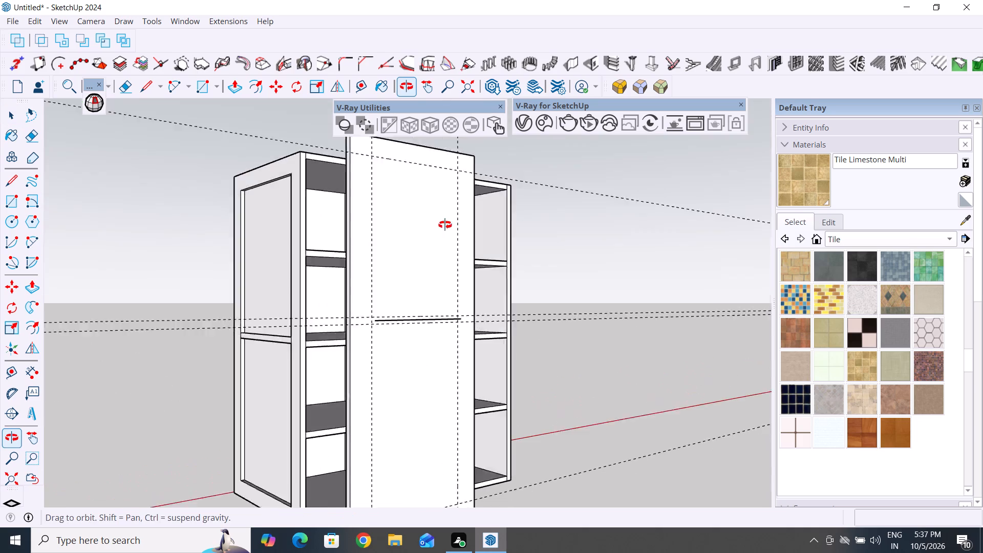
pyautogui.moveTo(445, 225); pyautogui.dragTo(446, 225, button='middle')
pyautogui.scroll(3, 429, 343)
pyautogui.scroll(-6, 411, 308)
pyautogui.scroll(4, 441, 481)
pyautogui.moveTo(400, 461); pyautogui.dragTo(533, 480, button='middle')
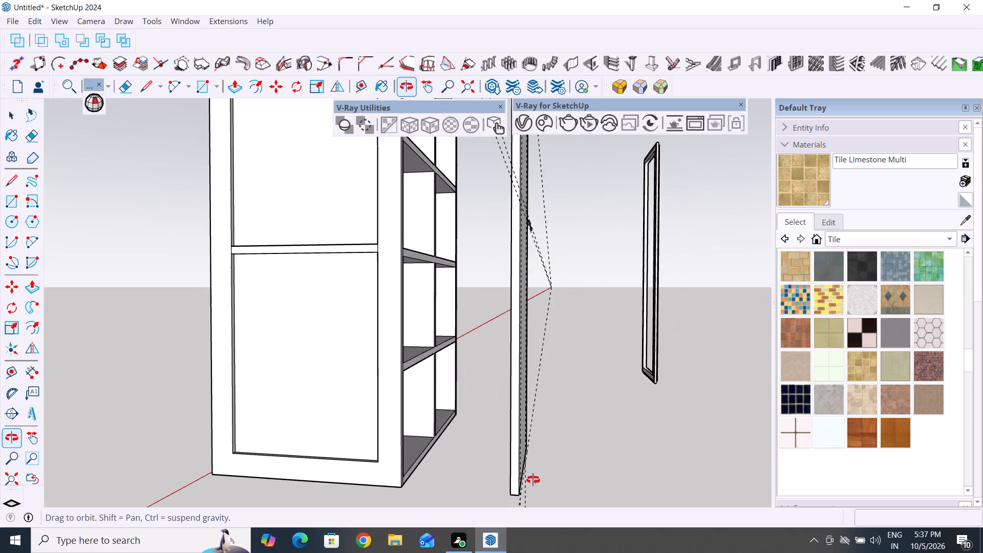
pyautogui.moveTo(533, 480); pyautogui.dragTo(471, 500, button='middle')
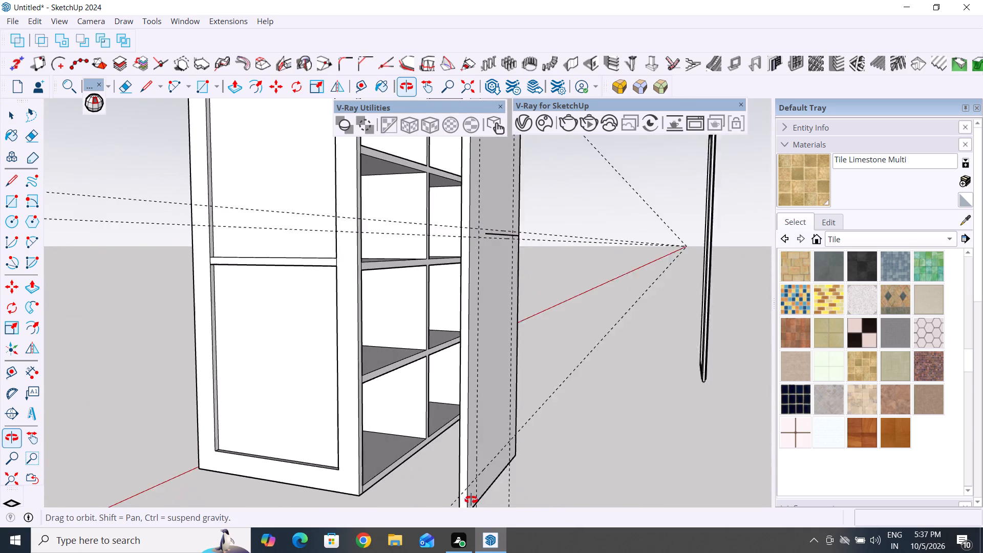
pyautogui.moveTo(471, 500); pyautogui.dragTo(466, 526, button='middle')
pyautogui.scroll(-6, 446, 430)
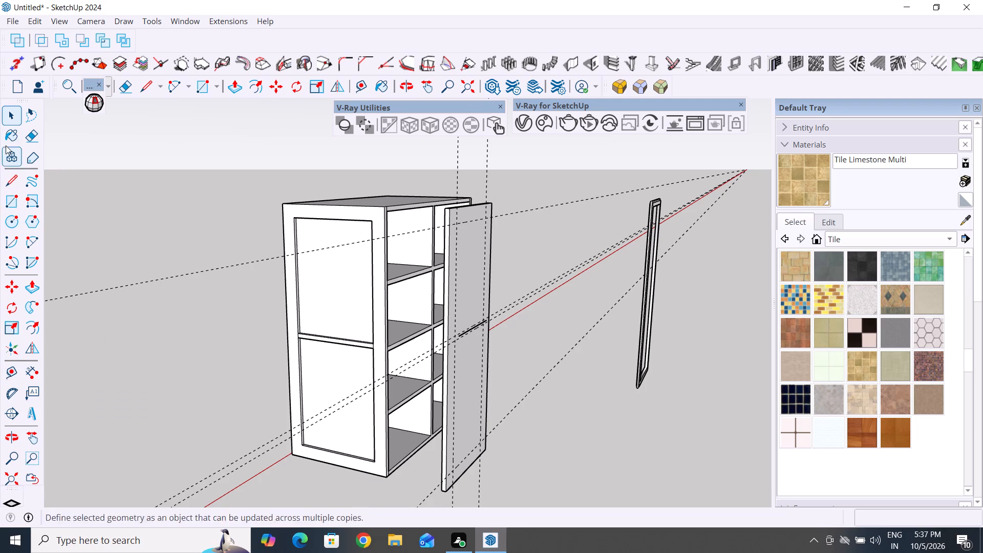
pyautogui.click(16, 118)
pyautogui.click(198, 203)
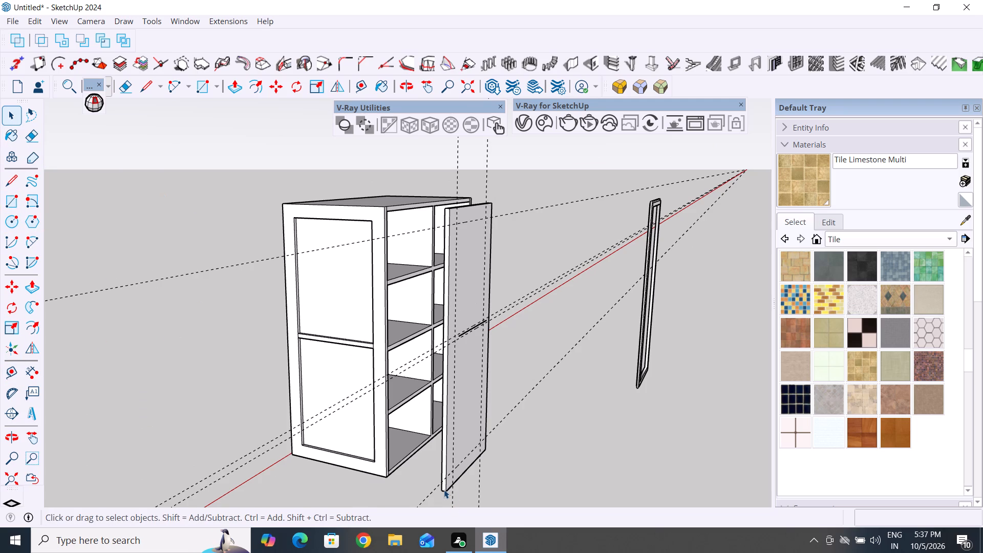
# Select the whole flat door panel and move it about 1" sideways along its width.
pyautogui.click(443, 490)
pyautogui.scroll(4, 443, 490)
pyautogui.tripleClick(485, 395)
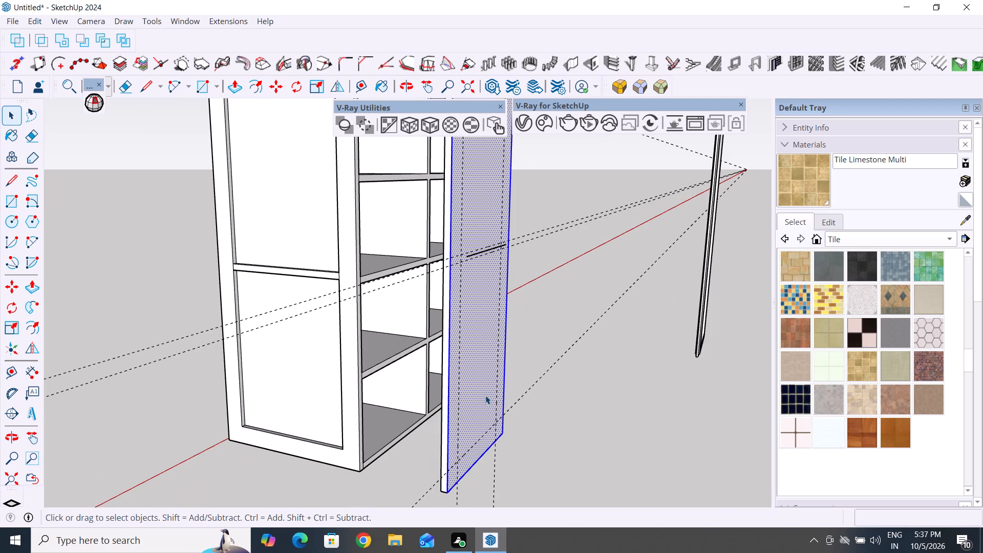
pyautogui.click(485, 395)
pyautogui.press('m')
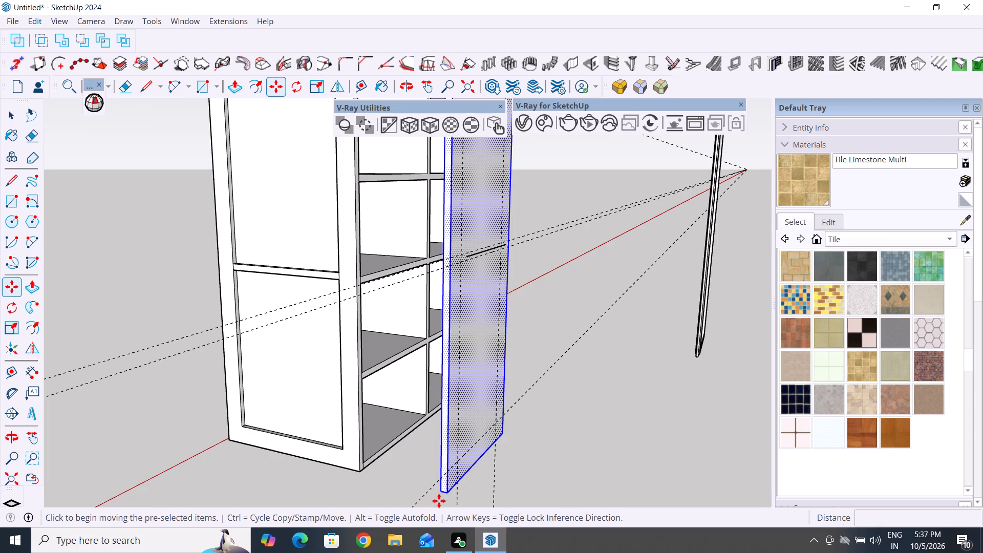
pyautogui.moveTo(488, 485); pyautogui.dragTo(443, 476, button='middle')
pyautogui.scroll(4, 440, 472)
pyautogui.scroll(3, 403, 522)
pyautogui.moveTo(428, 483); pyautogui.dragTo(468, 415, button='middle')
pyautogui.scroll(4, 459, 429)
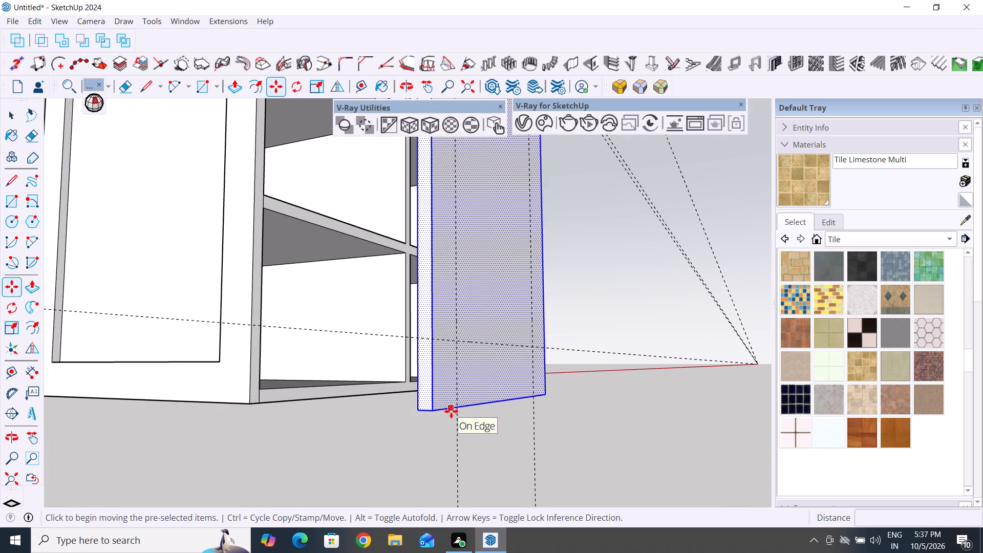
pyautogui.click(451, 411)
pyautogui.click(455, 413)
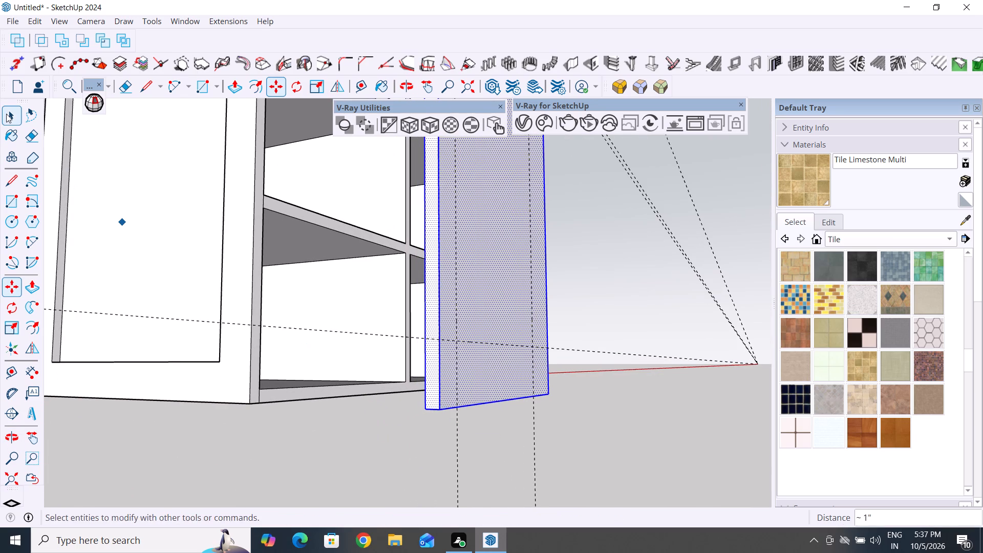
pyautogui.click(6, 114)
pyautogui.click(403, 455)
# Delete the short horizontal line between the two middle guides on the door panel's front face.
pyautogui.scroll(-12, 424, 424)
pyautogui.moveTo(495, 410); pyautogui.dragTo(411, 455, button='middle')
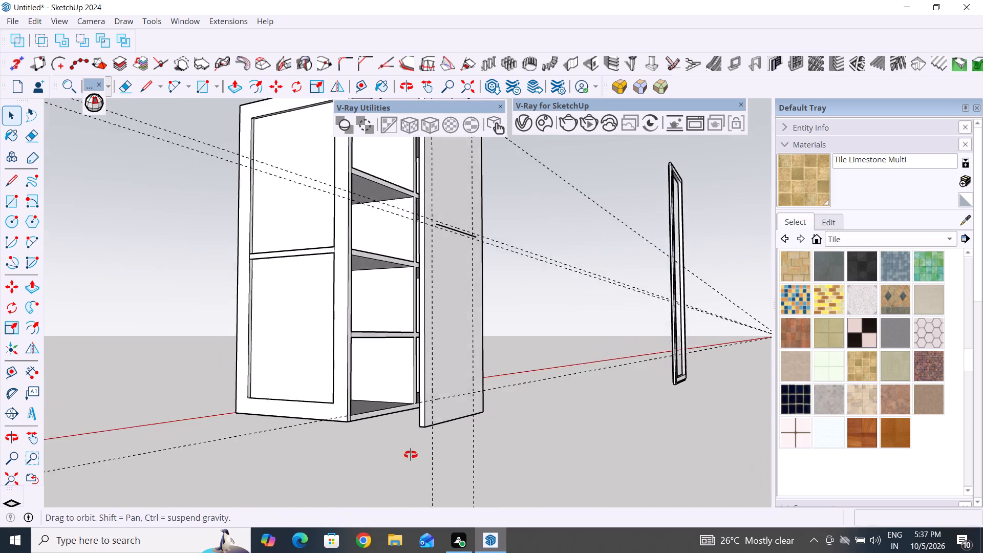
pyautogui.moveTo(411, 455); pyautogui.dragTo(331, 483, button='middle')
pyautogui.scroll(5, 407, 280)
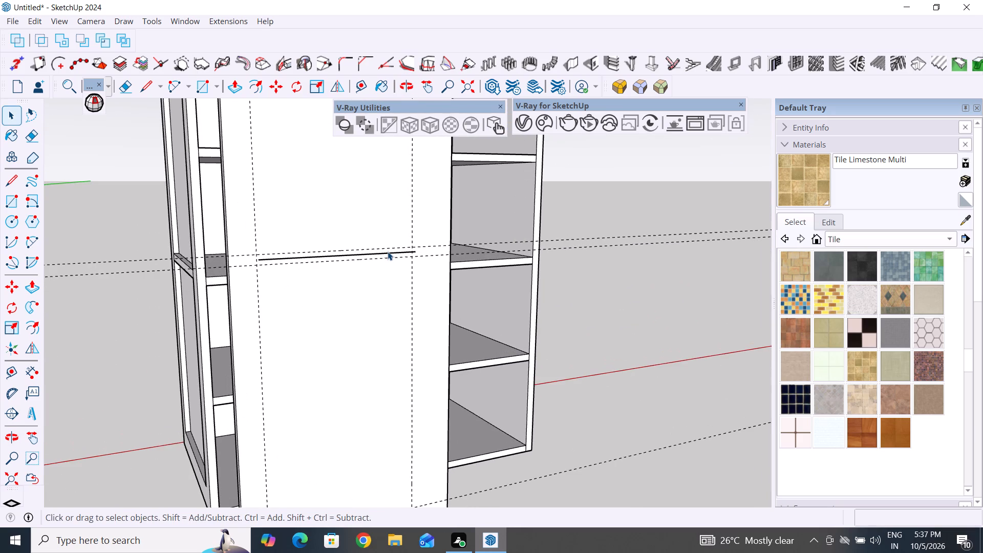
pyautogui.click(388, 251)
pyautogui.click(388, 251)
pyautogui.click(648, 290)
pyautogui.scroll(7, 331, 227)
pyautogui.click(383, 260)
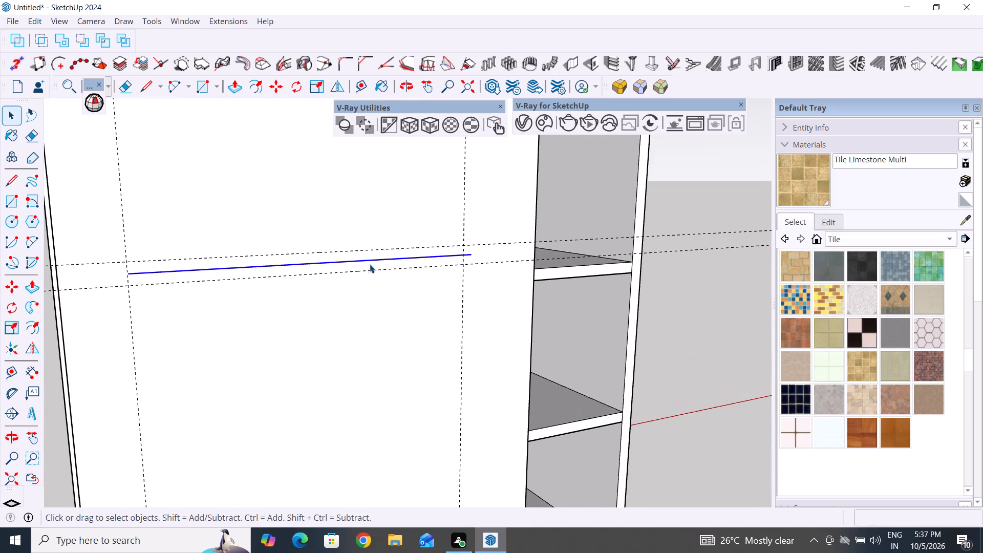
pyautogui.press('Delete')
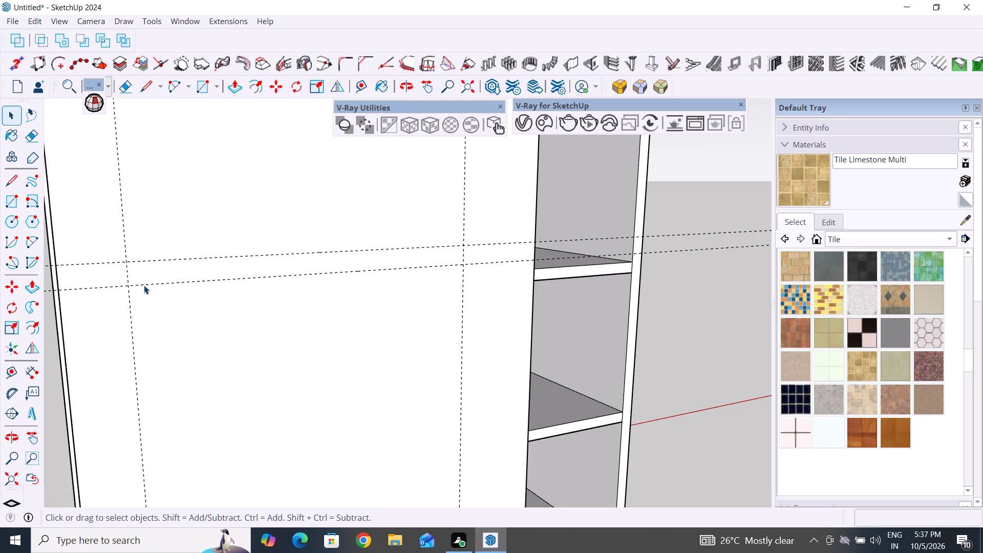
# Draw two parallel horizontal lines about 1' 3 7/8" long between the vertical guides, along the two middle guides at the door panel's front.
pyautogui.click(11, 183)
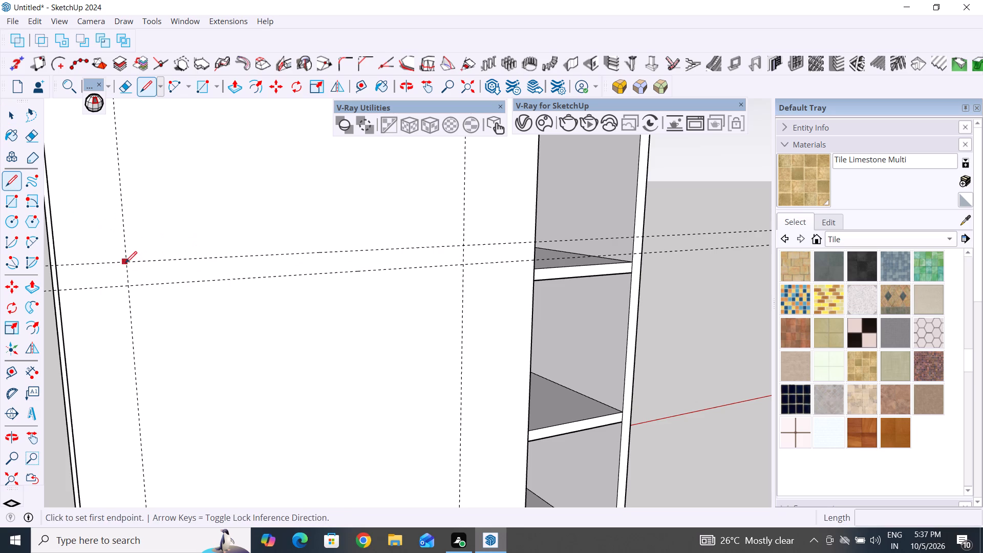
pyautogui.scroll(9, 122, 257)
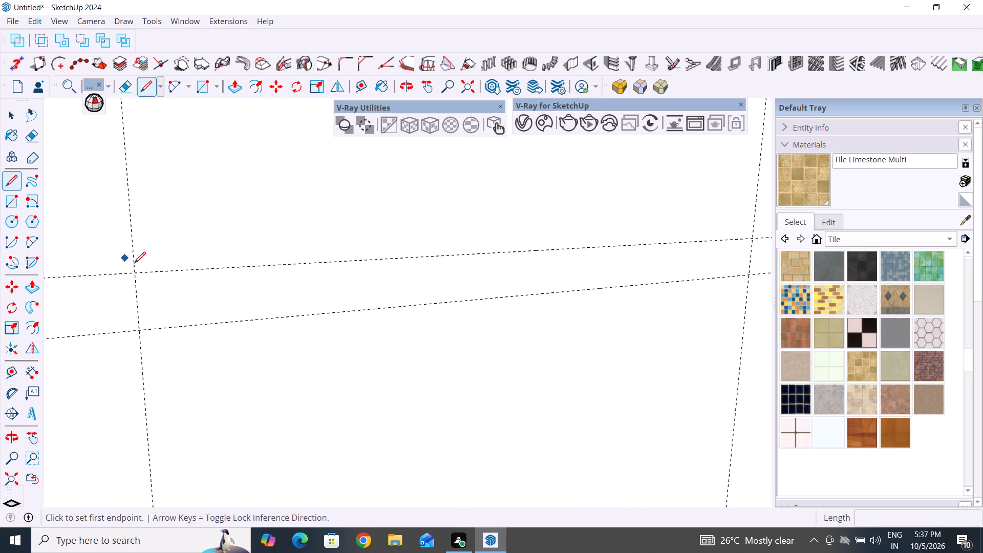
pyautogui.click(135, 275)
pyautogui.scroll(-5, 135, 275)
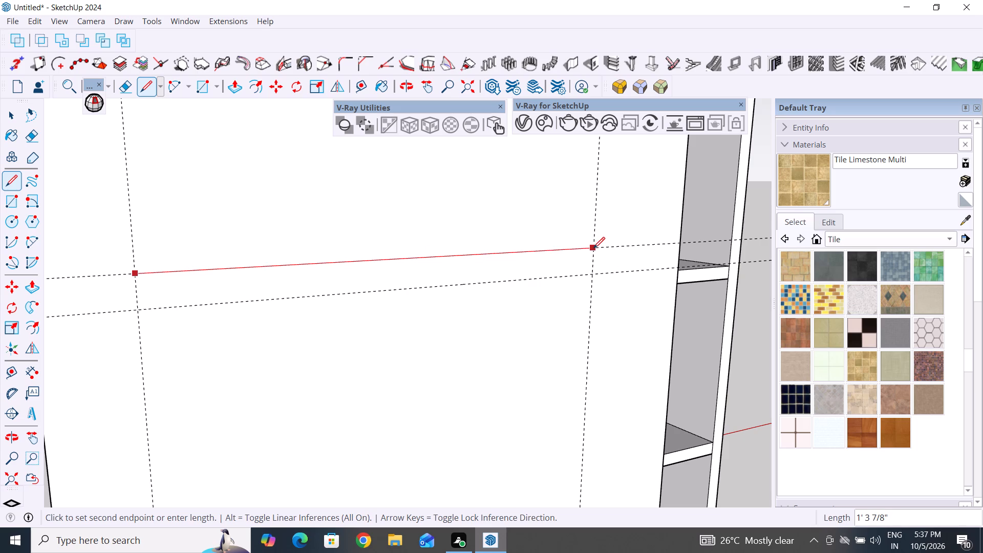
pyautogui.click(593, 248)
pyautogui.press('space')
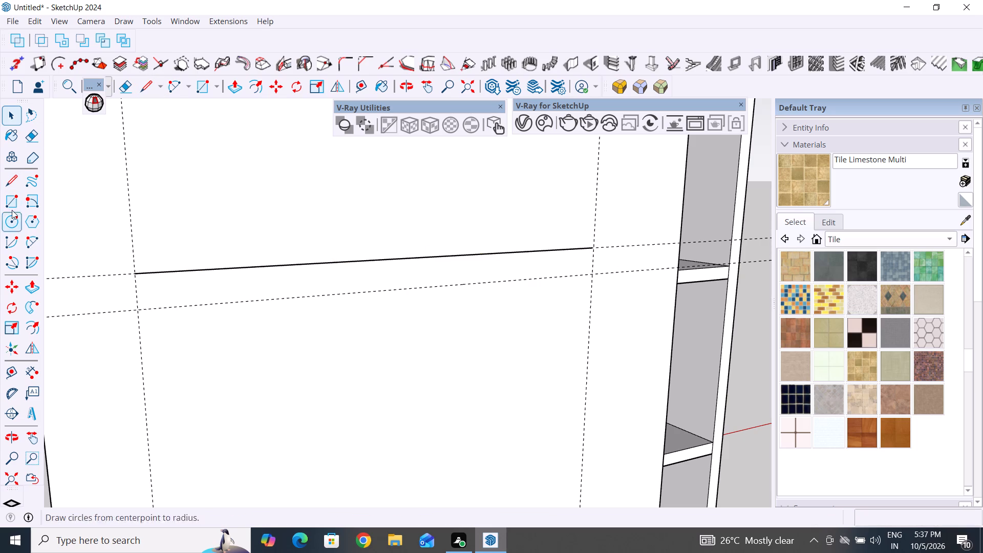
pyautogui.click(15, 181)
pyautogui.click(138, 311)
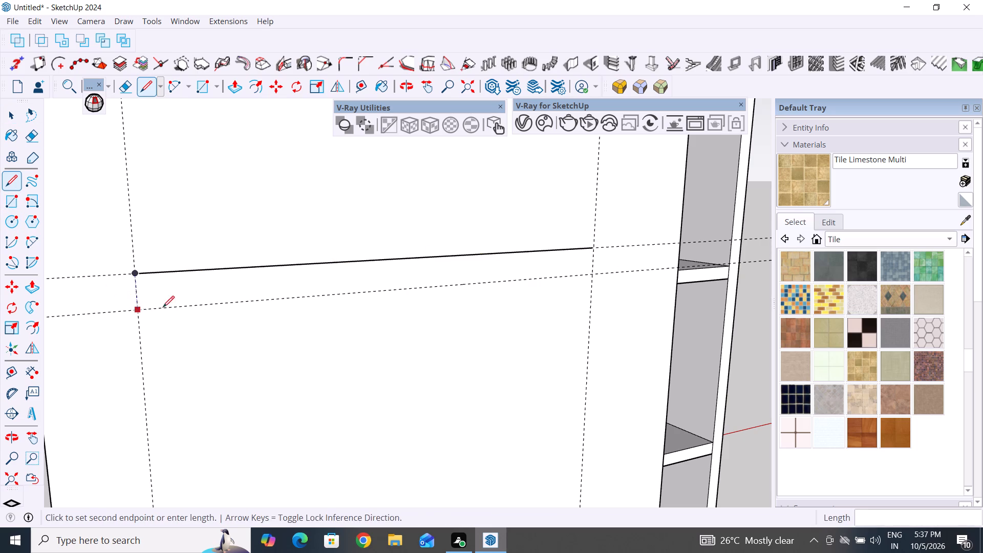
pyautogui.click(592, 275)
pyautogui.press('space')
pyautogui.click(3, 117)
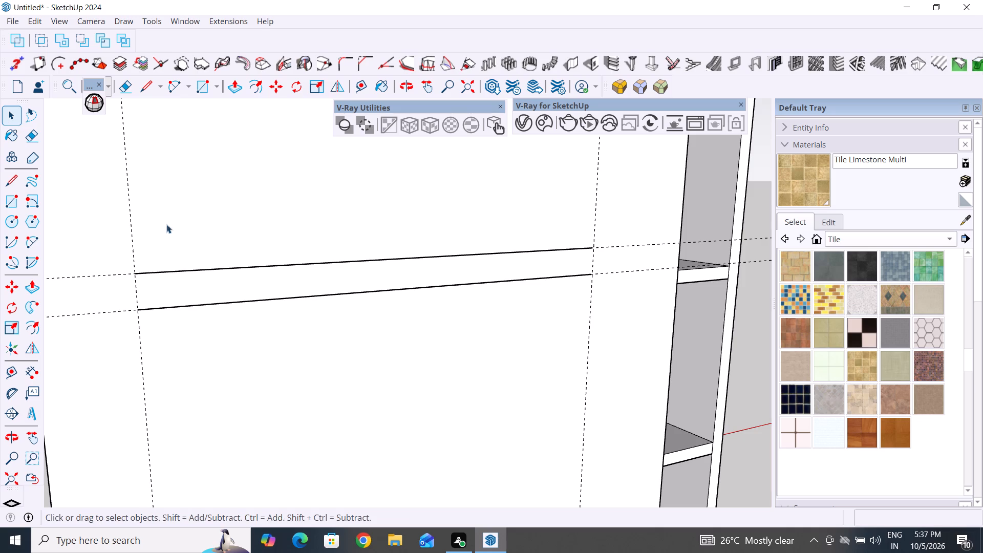
# Check from several sides how the two new lines sit relative to the door panel's front face.
pyautogui.click(192, 273)
pyautogui.click(196, 288)
pyautogui.scroll(-6, 393, 327)
pyautogui.moveTo(399, 348); pyautogui.dragTo(419, 354, button='middle')
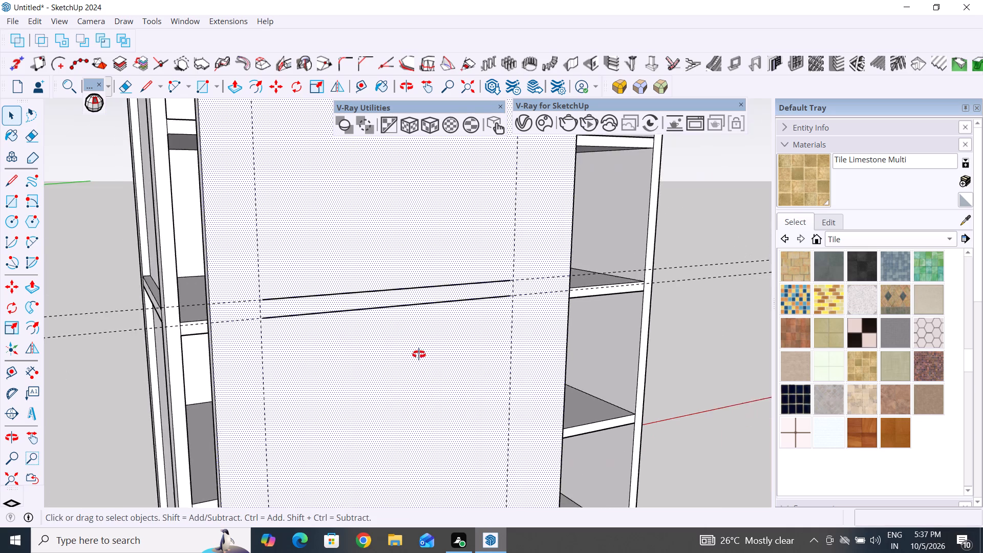
pyautogui.moveTo(419, 354); pyautogui.dragTo(486, 345, button='middle')
pyautogui.click(729, 389)
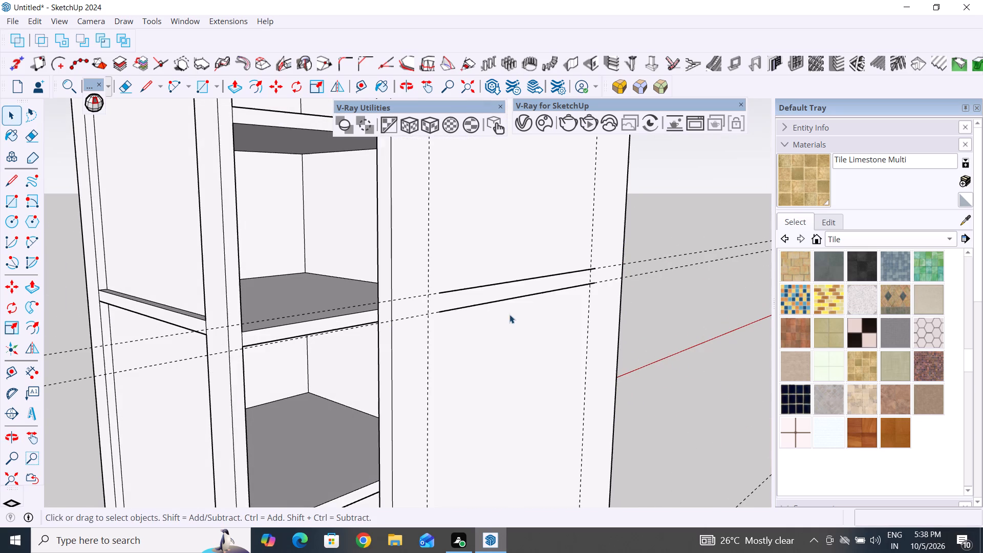
pyautogui.click(499, 301)
pyautogui.click(507, 333)
pyautogui.click(491, 290)
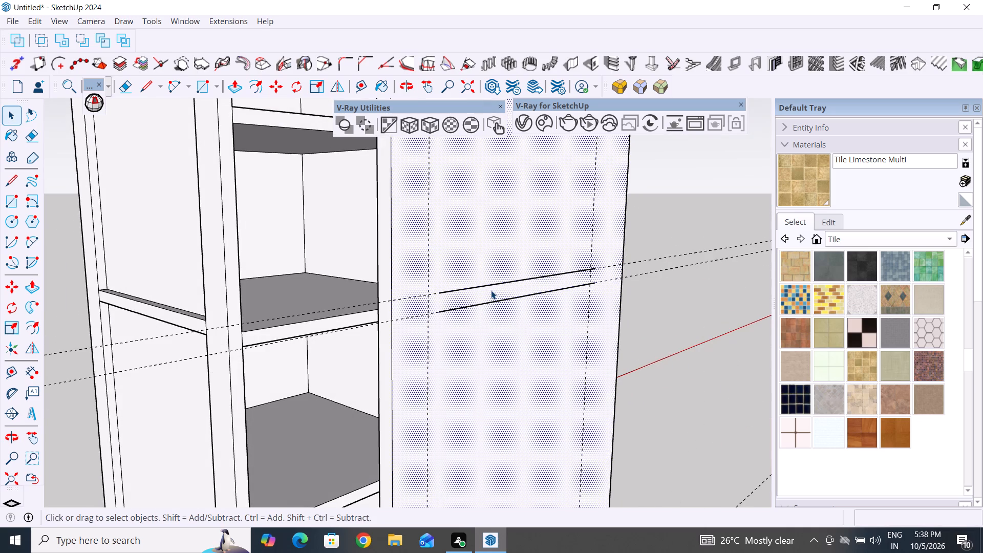
pyautogui.moveTo(660, 309); pyautogui.dragTo(404, 380, button='middle')
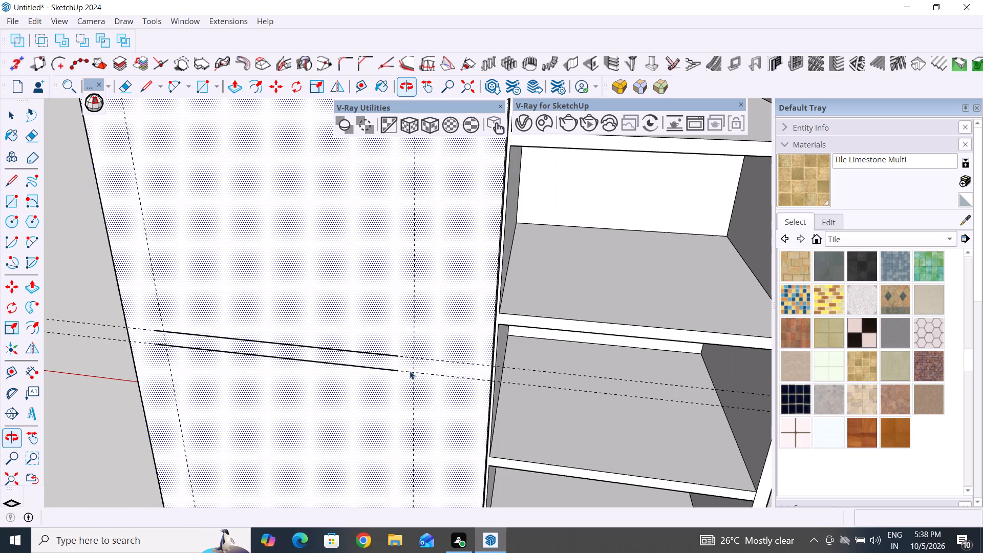
pyautogui.scroll(-5, 440, 321)
pyautogui.moveTo(367, 373); pyautogui.dragTo(634, 381, button='middle')
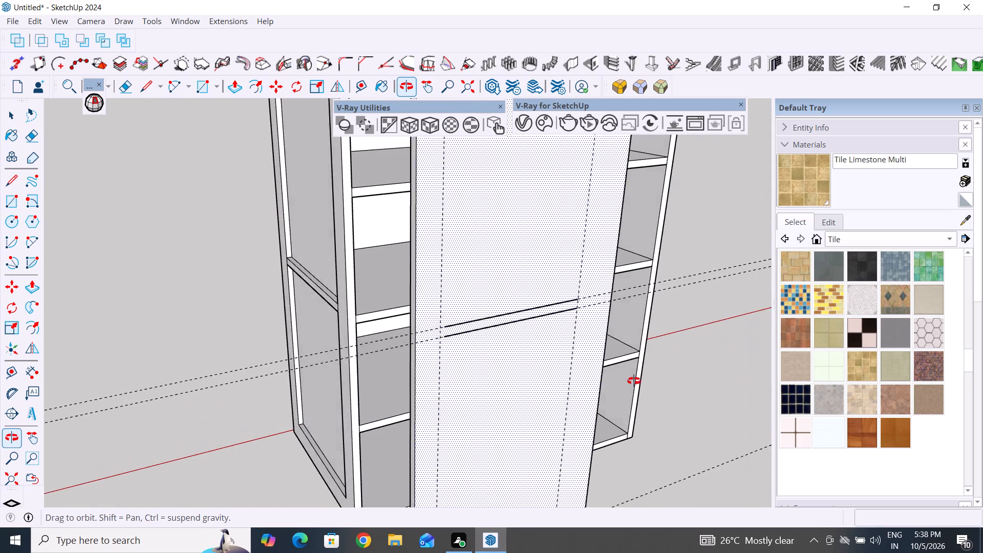
pyautogui.moveTo(634, 381); pyautogui.dragTo(712, 434, button='middle')
pyautogui.scroll(5, 592, 322)
pyautogui.scroll(-8, 596, 314)
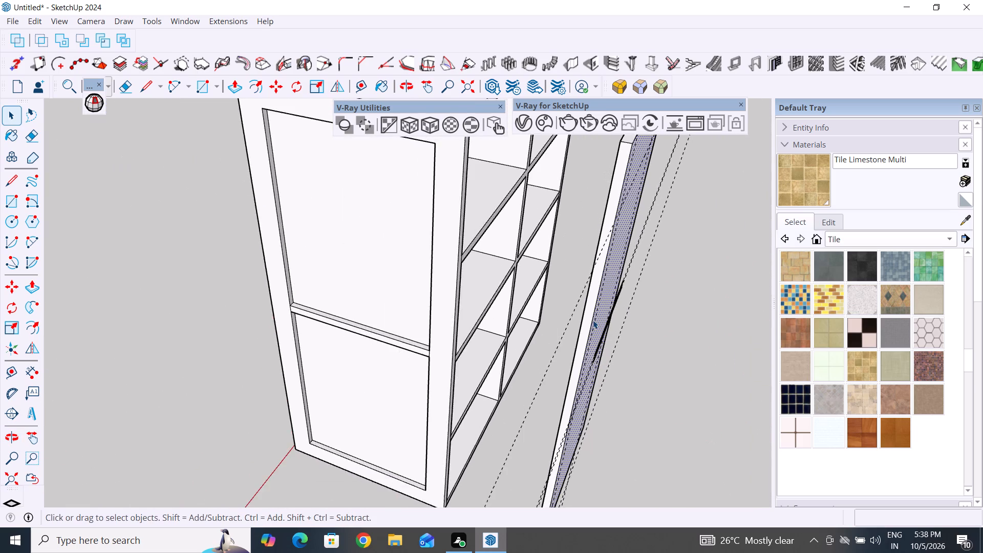
pyautogui.scroll(-4, 593, 320)
pyautogui.moveTo(603, 328); pyautogui.dragTo(422, 275, button='middle')
pyautogui.scroll(-6, 488, 331)
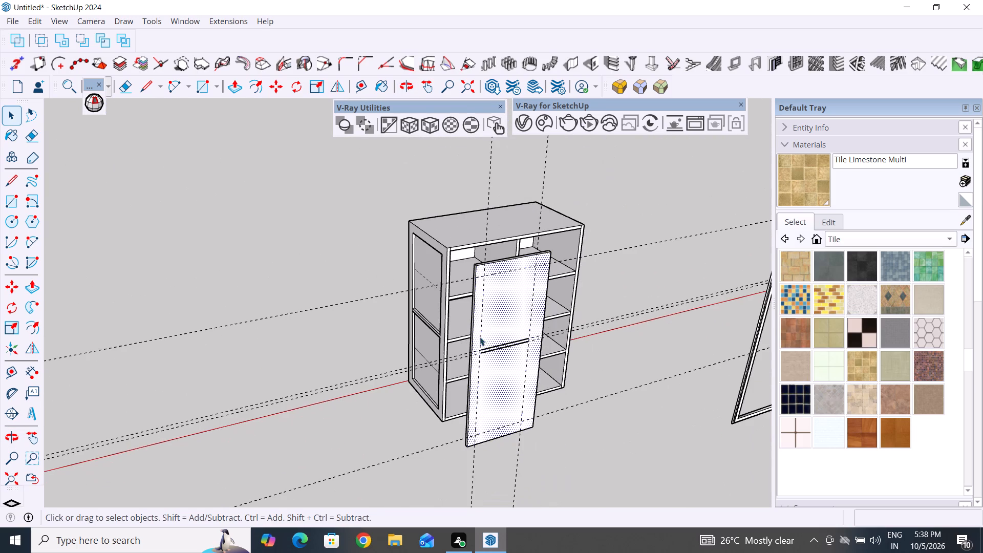
# Delete all construction guides from the model.
pyautogui.click(42, 22)
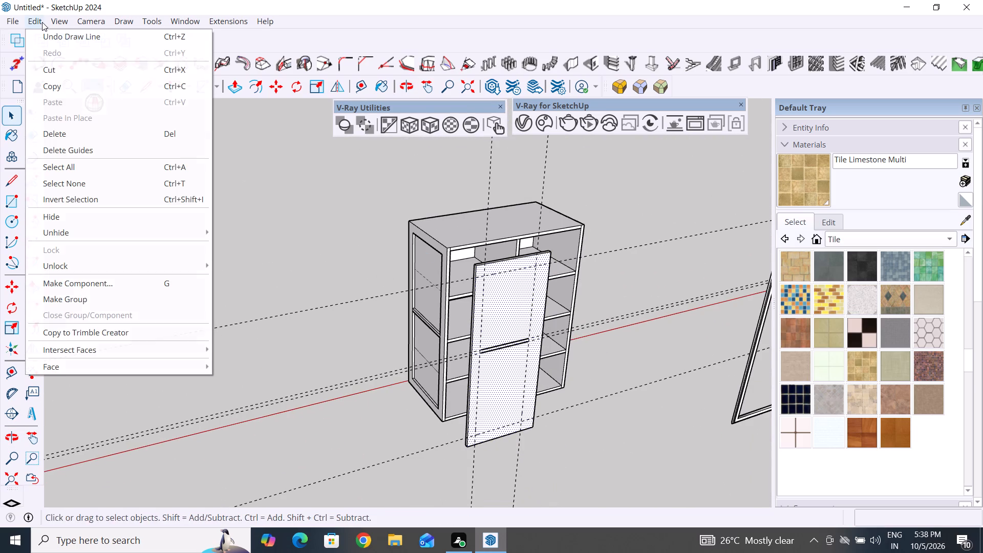
pyautogui.click(79, 148)
pyautogui.click(298, 307)
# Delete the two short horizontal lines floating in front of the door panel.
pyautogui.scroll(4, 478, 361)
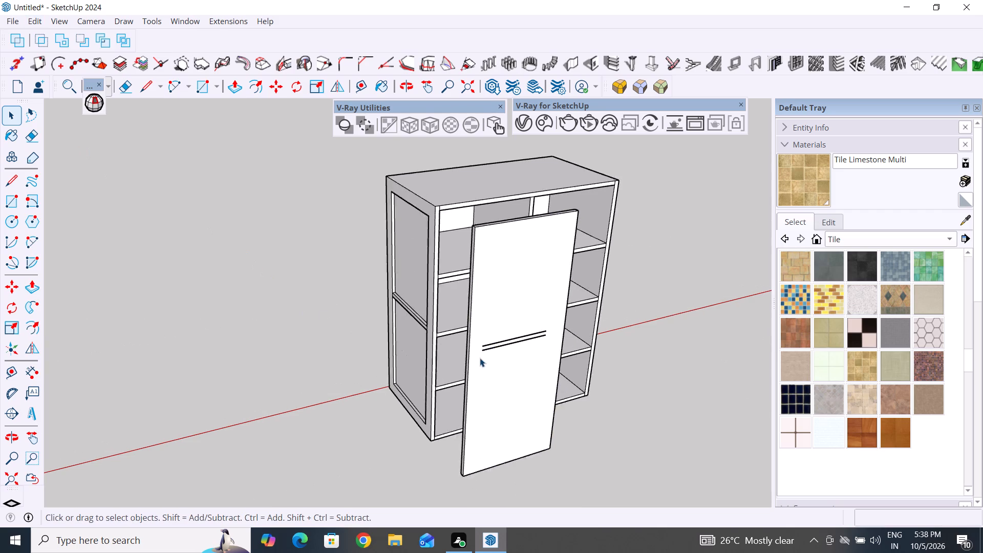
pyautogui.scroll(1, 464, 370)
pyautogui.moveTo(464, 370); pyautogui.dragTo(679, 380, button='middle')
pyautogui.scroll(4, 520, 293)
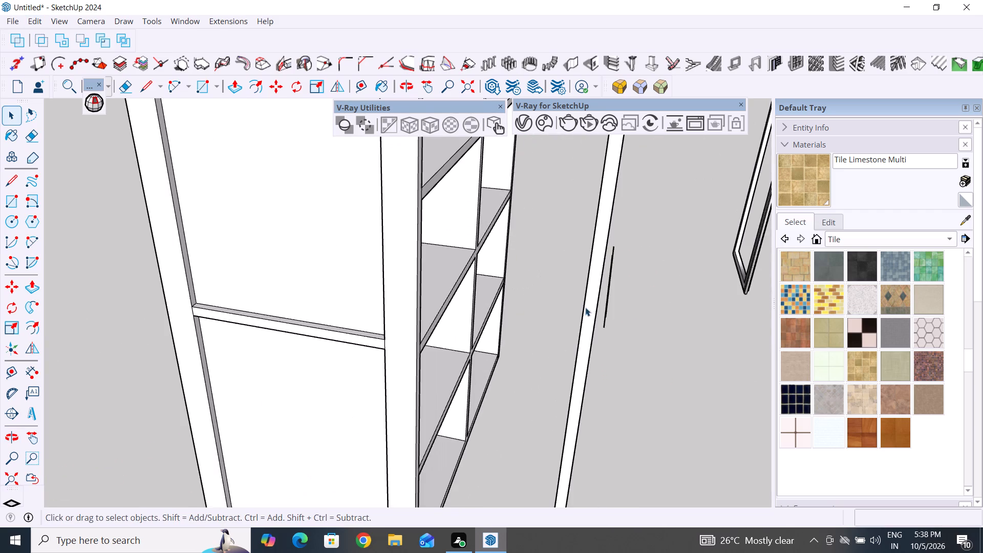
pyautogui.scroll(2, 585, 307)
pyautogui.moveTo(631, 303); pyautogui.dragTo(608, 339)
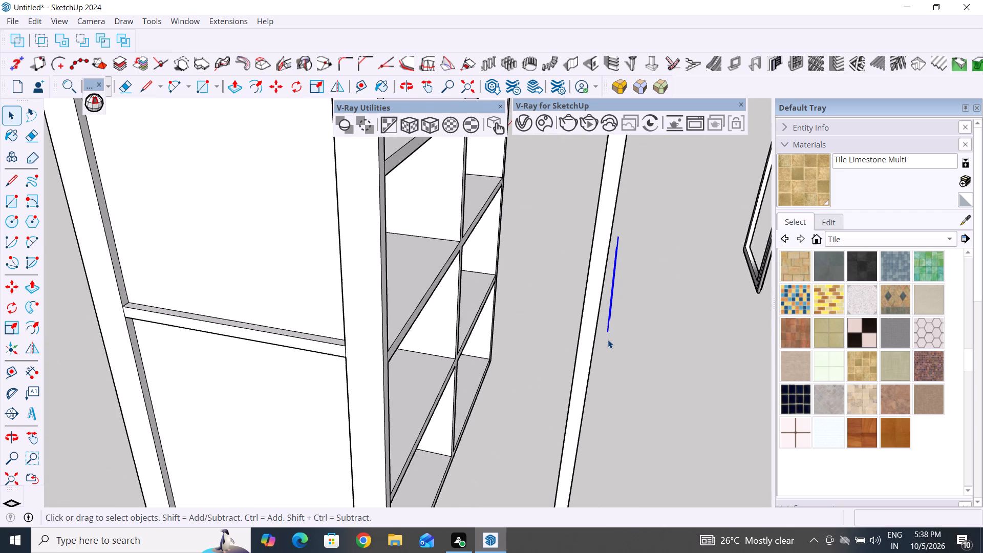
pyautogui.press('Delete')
# Move the moulded frame group about 6' 11 1/4" back in front of the flat door panel, inset from its edges.
pyautogui.scroll(-5, 524, 356)
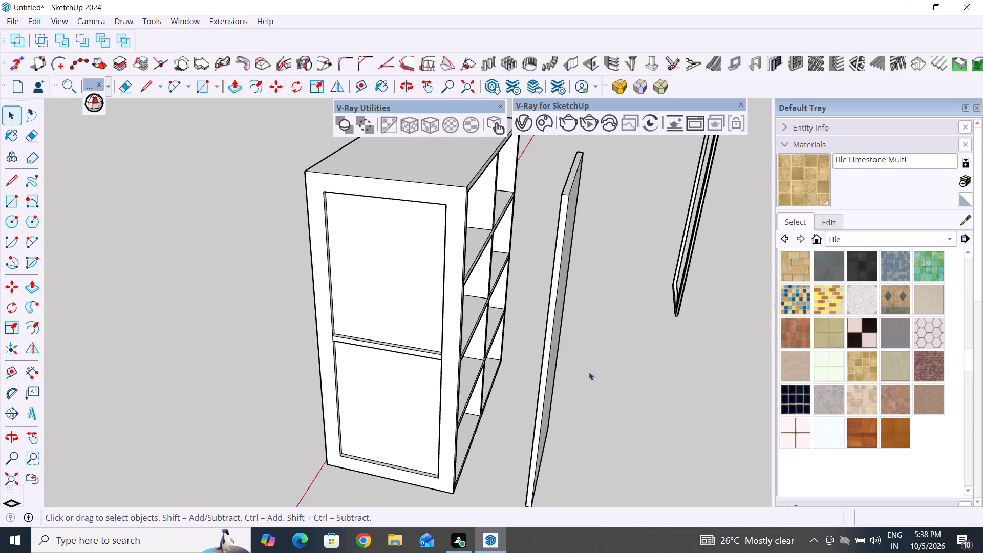
pyautogui.moveTo(589, 371); pyautogui.dragTo(448, 333, button='middle')
pyautogui.scroll(-10, 287, 241)
pyautogui.moveTo(516, 306); pyautogui.dragTo(490, 303, button='middle')
pyautogui.click(520, 319)
pyautogui.press('m')
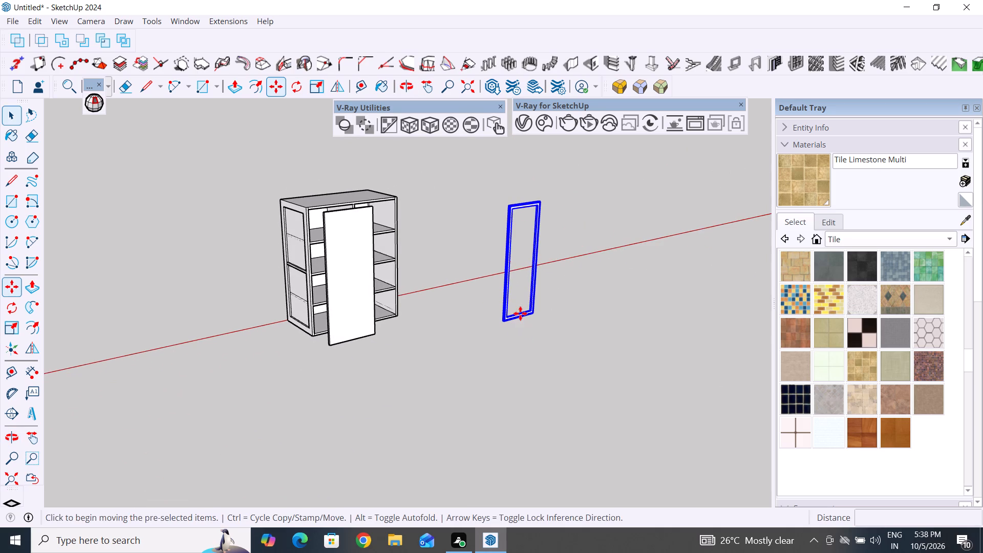
pyautogui.scroll(9, 503, 321)
pyautogui.click(503, 321)
pyautogui.scroll(-11, 565, 310)
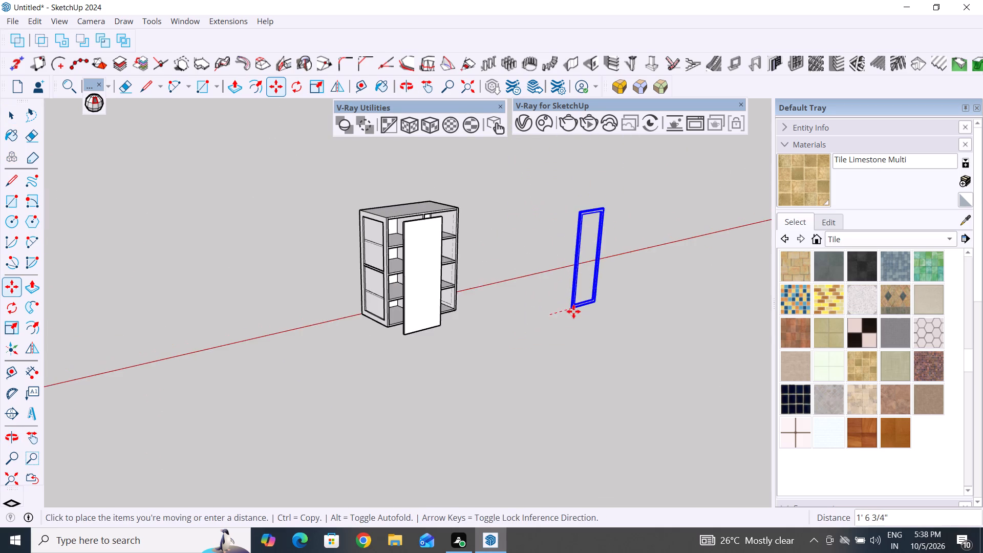
pyautogui.scroll(20, 420, 339)
pyautogui.scroll(2, 420, 339)
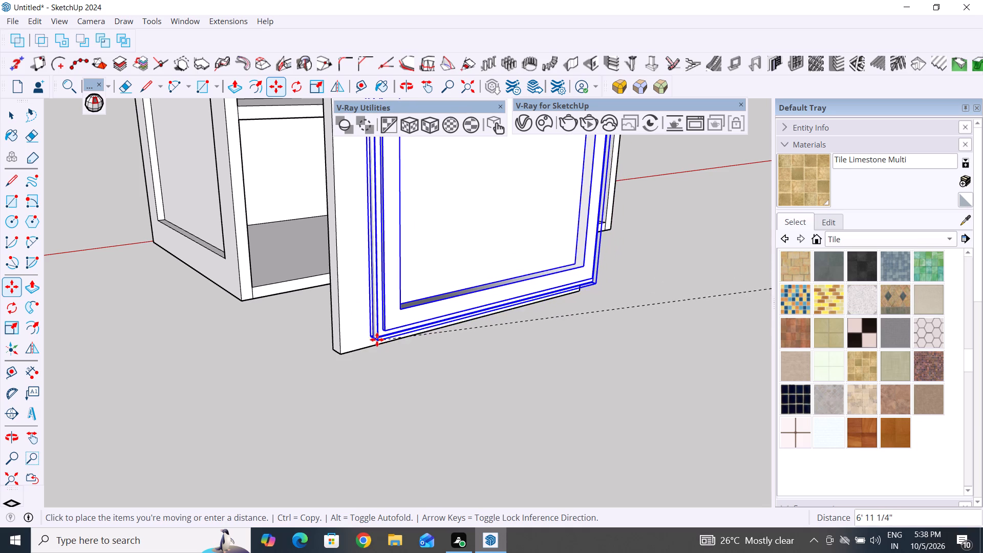
pyautogui.click(376, 338)
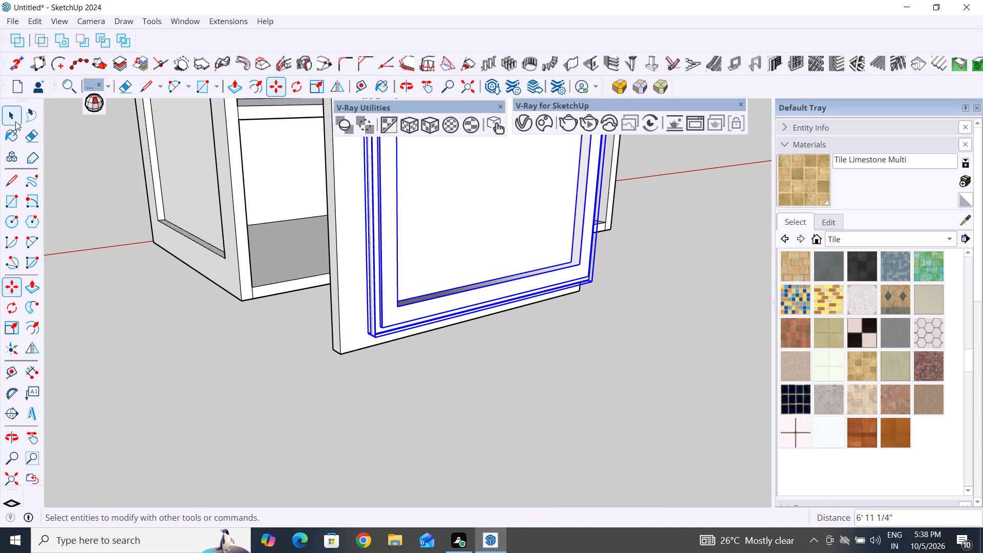
pyautogui.click(14, 121)
pyautogui.click(304, 369)
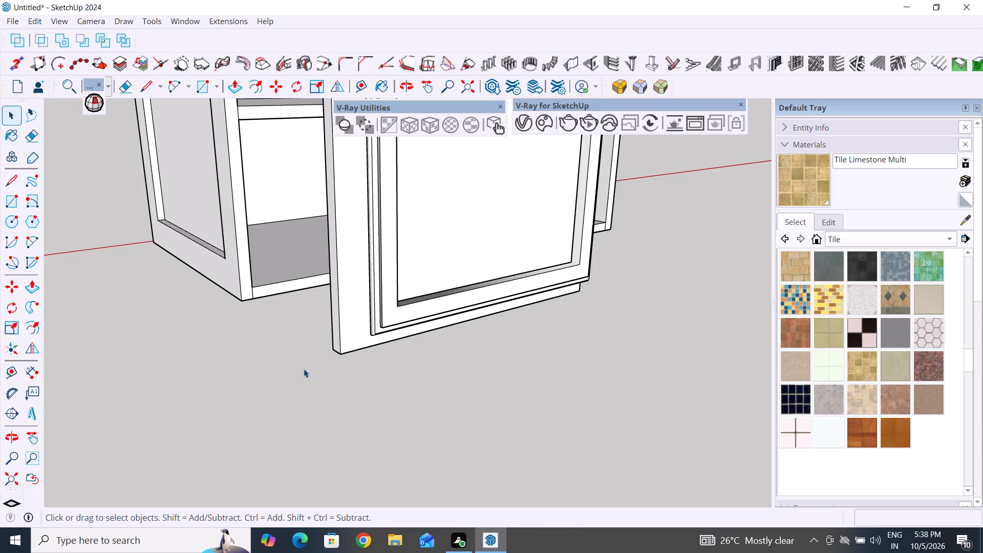
# Move the moulded frame group about 3 11/16" toward the door panel's front face to close the gap.
pyautogui.scroll(-7, 193, 404)
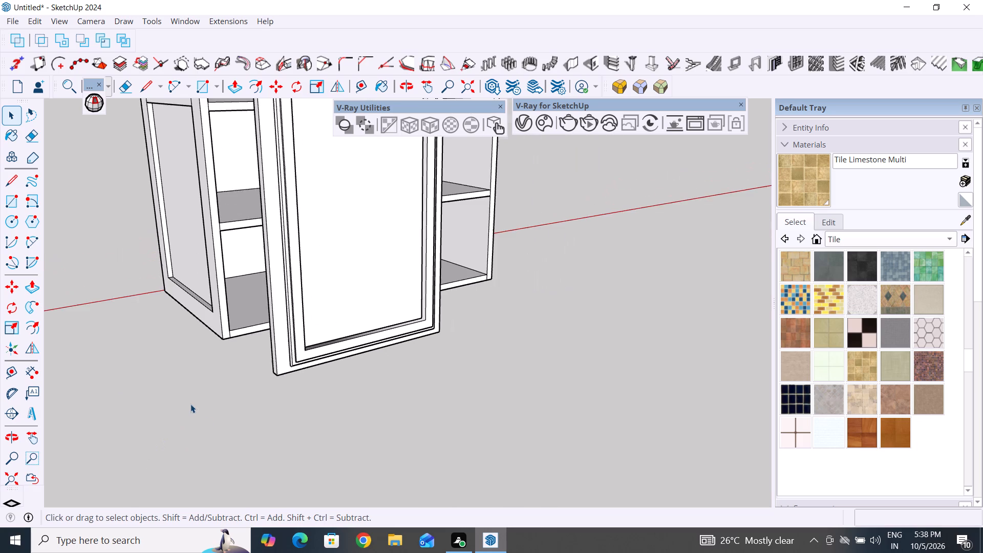
pyautogui.moveTo(496, 374); pyautogui.dragTo(138, 463, button='middle')
pyautogui.scroll(3, 384, 199)
pyautogui.moveTo(381, 345); pyautogui.dragTo(307, 328, button='middle')
pyautogui.scroll(-11, 302, 326)
pyautogui.scroll(3, 271, 137)
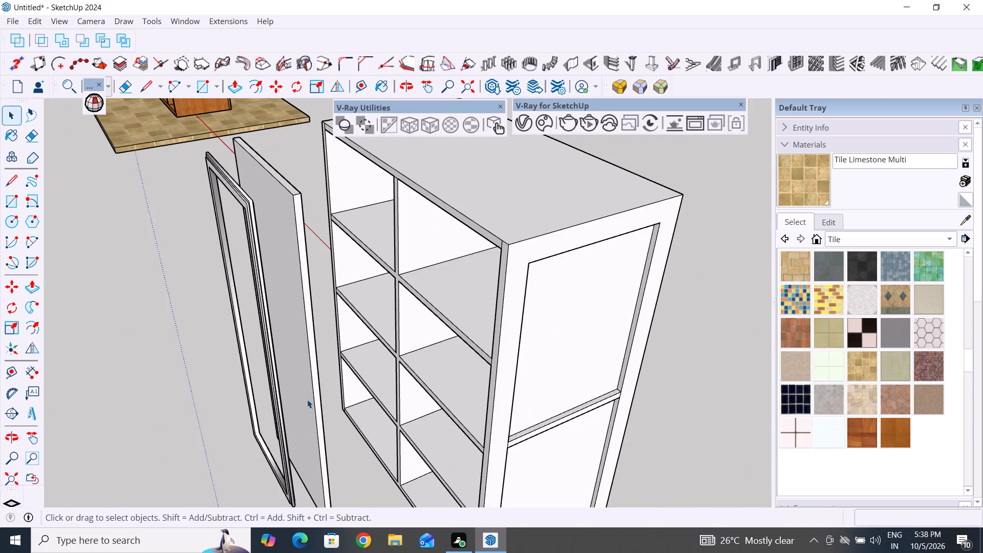
pyautogui.scroll(-4, 355, 249)
pyautogui.moveTo(280, 481); pyautogui.dragTo(291, 426, button='middle')
pyautogui.scroll(3, 303, 415)
pyautogui.click(314, 433)
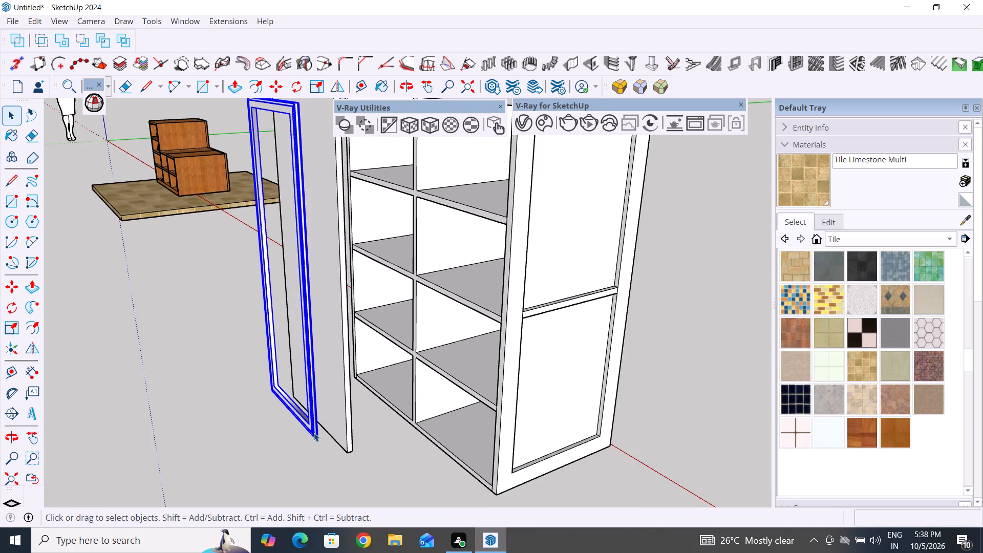
pyautogui.press('m')
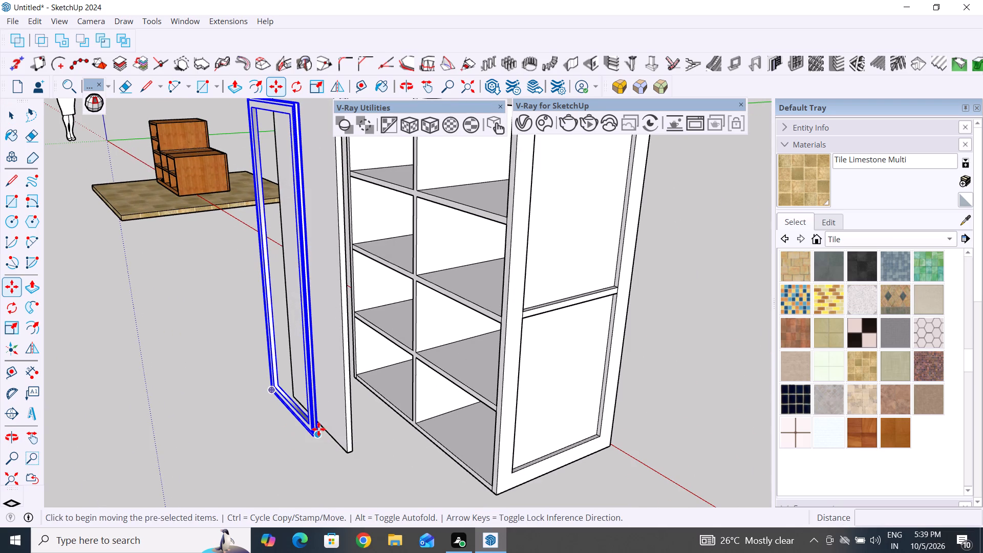
pyautogui.scroll(11, 318, 429)
pyautogui.click(313, 426)
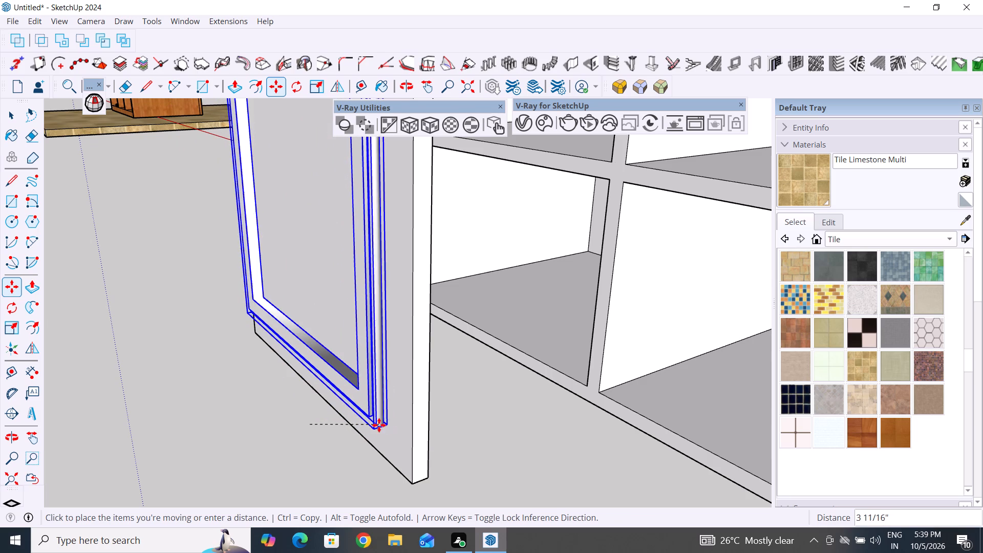
pyautogui.click(377, 425)
# Inspect the moulded frame's fit and margins on the door panel from the front and both sides.
pyautogui.scroll(-6, 301, 425)
pyautogui.moveTo(303, 425); pyautogui.dragTo(562, 436, button='middle')
pyautogui.scroll(-5, 431, 393)
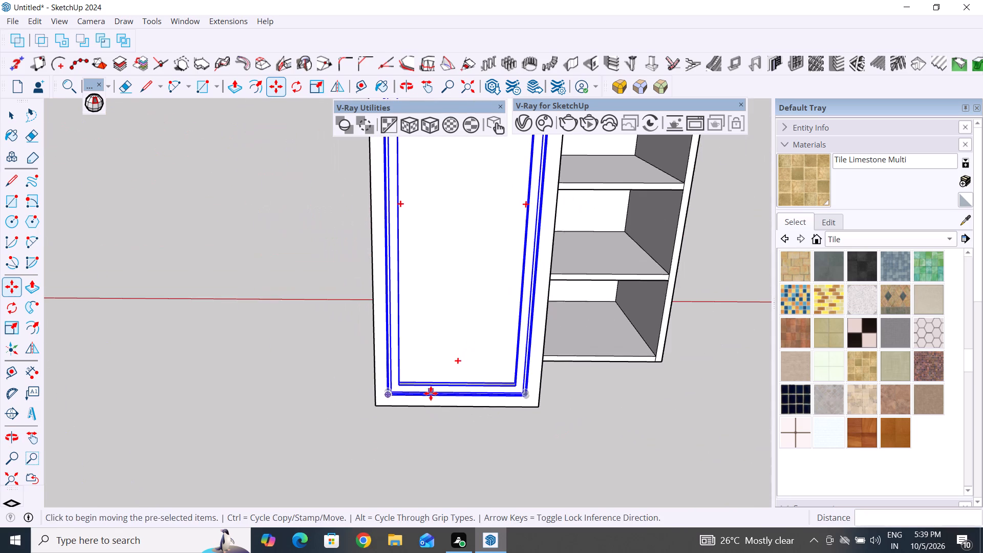
pyautogui.moveTo(511, 405); pyautogui.dragTo(509, 412, button='middle')
pyautogui.scroll(-5, 508, 415)
pyautogui.scroll(-4, 502, 365)
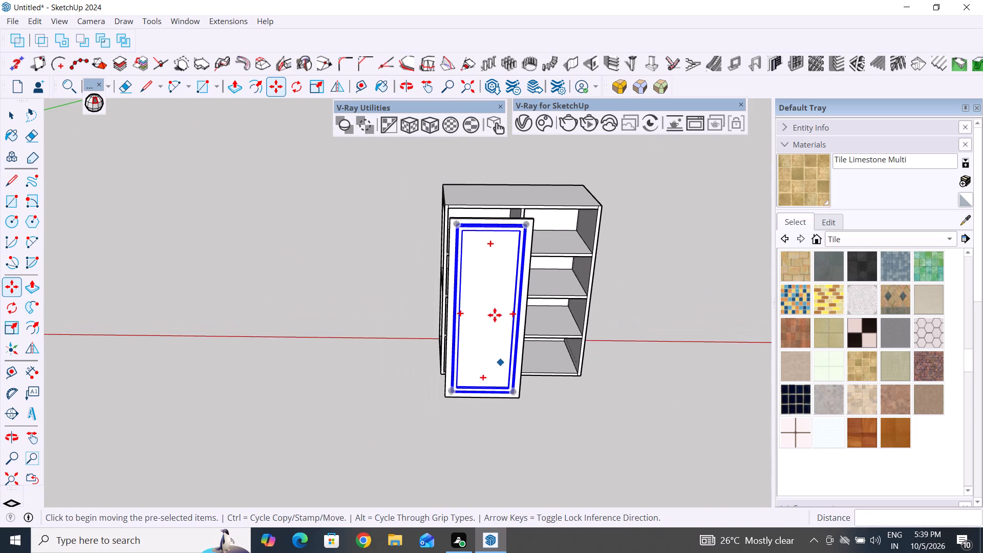
pyautogui.scroll(3, 482, 228)
pyautogui.moveTo(496, 251); pyautogui.dragTo(411, 235, button='middle')
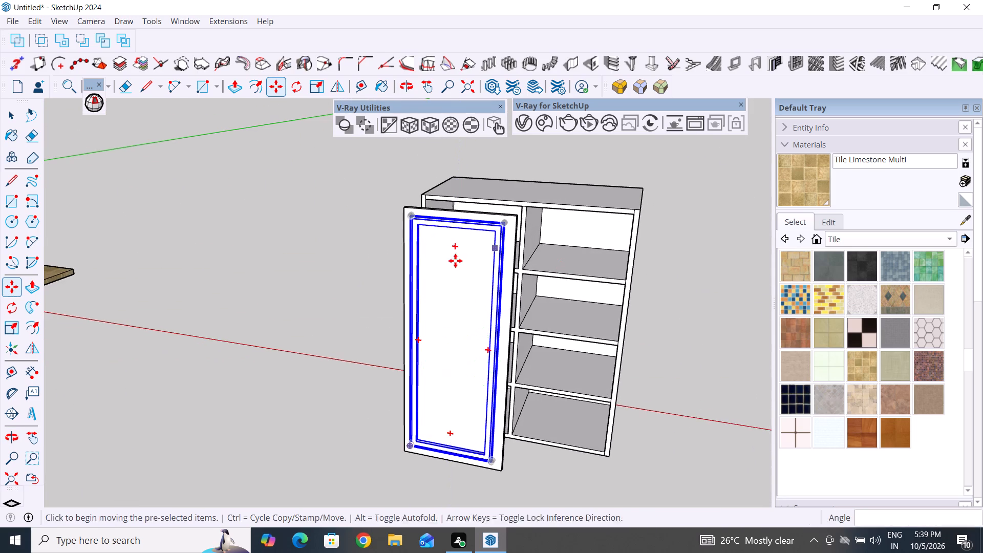
pyautogui.scroll(4, 455, 258)
pyautogui.moveTo(536, 214); pyautogui.dragTo(490, 252, button='middle')
pyautogui.scroll(-5, 464, 236)
pyautogui.moveTo(407, 272); pyautogui.dragTo(493, 279, button='middle')
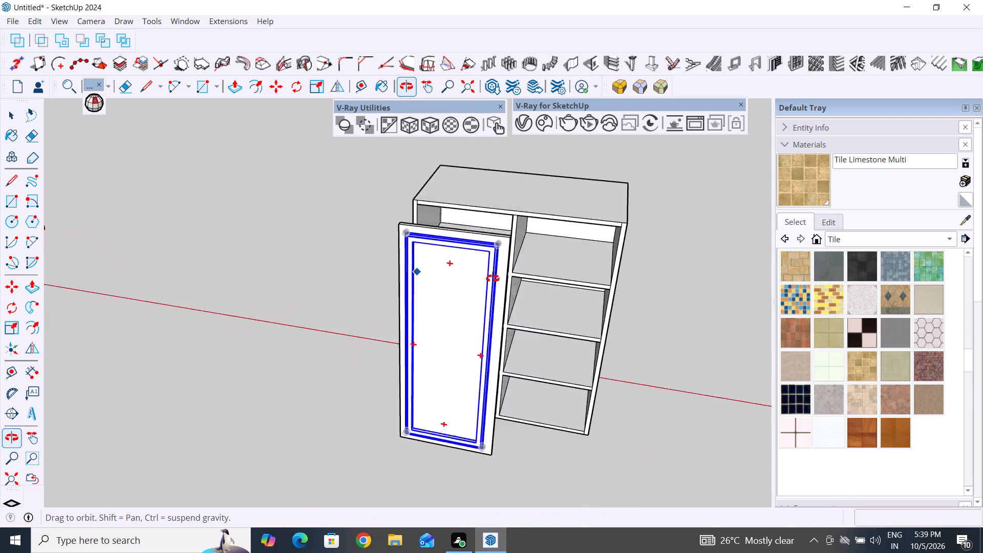
pyautogui.moveTo(493, 279); pyautogui.dragTo(506, 277, button='middle')
# Draw a line about 1' 1 3/8" along the green axis from the midpoint of the door panel's top front edge.
pyautogui.click(12, 182)
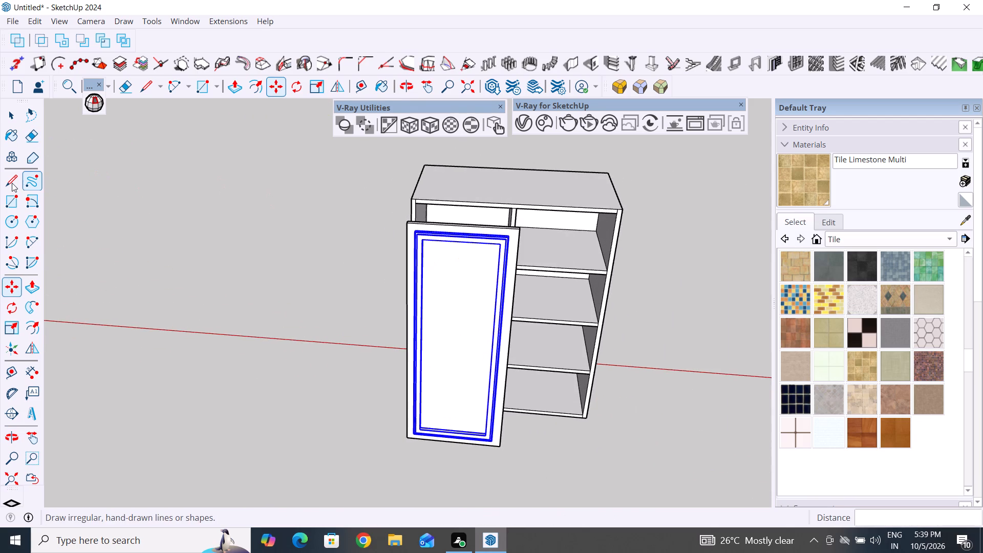
pyautogui.scroll(8, 448, 229)
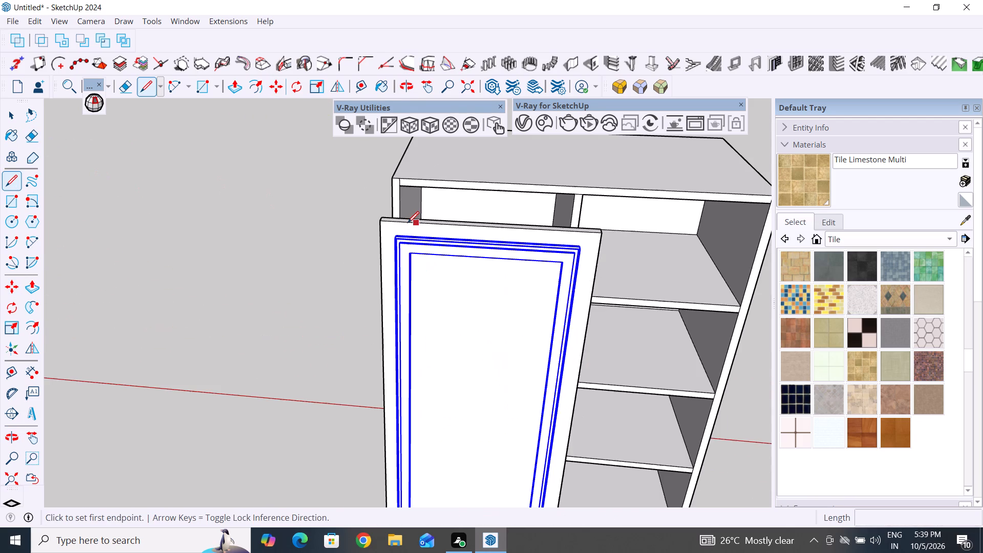
pyautogui.click(491, 225)
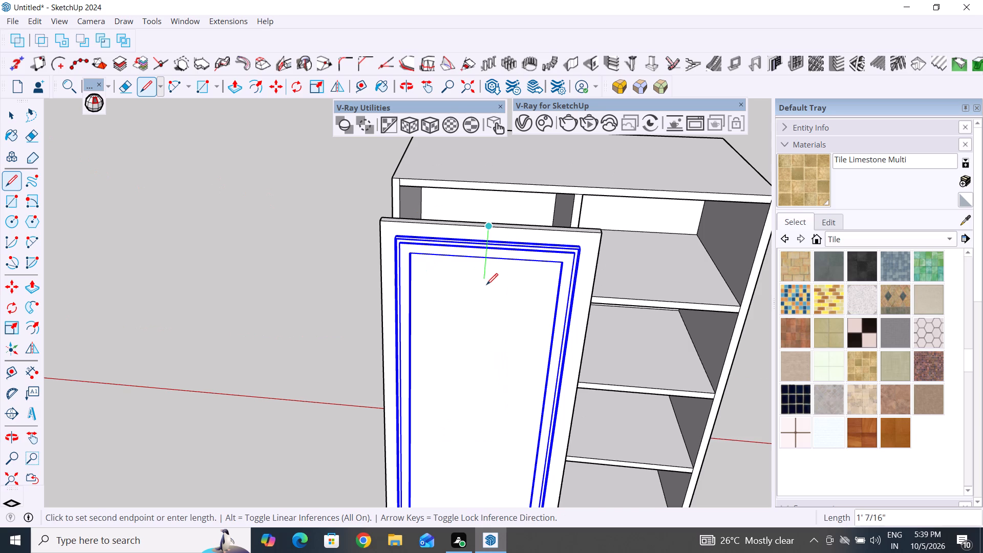
pyautogui.click(482, 284)
pyautogui.click(9, 116)
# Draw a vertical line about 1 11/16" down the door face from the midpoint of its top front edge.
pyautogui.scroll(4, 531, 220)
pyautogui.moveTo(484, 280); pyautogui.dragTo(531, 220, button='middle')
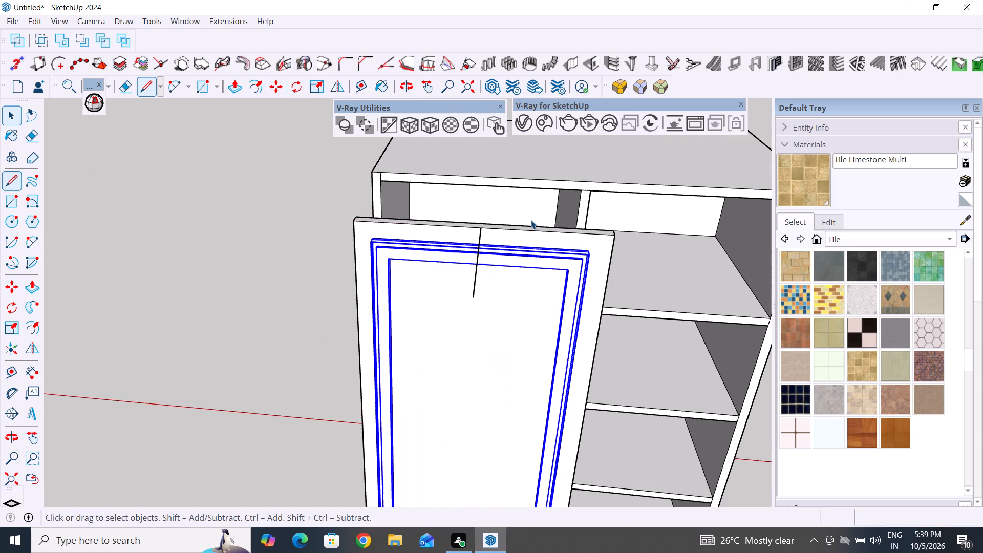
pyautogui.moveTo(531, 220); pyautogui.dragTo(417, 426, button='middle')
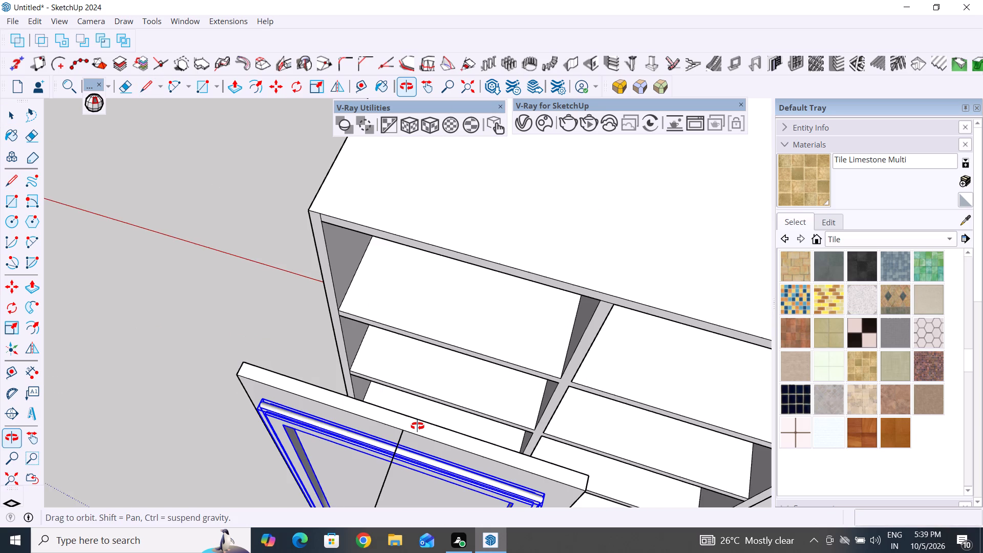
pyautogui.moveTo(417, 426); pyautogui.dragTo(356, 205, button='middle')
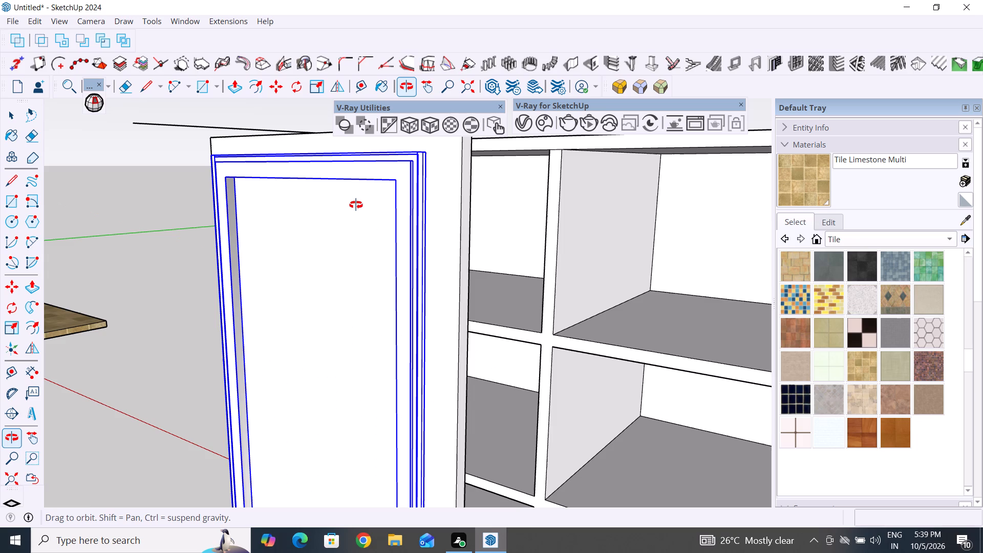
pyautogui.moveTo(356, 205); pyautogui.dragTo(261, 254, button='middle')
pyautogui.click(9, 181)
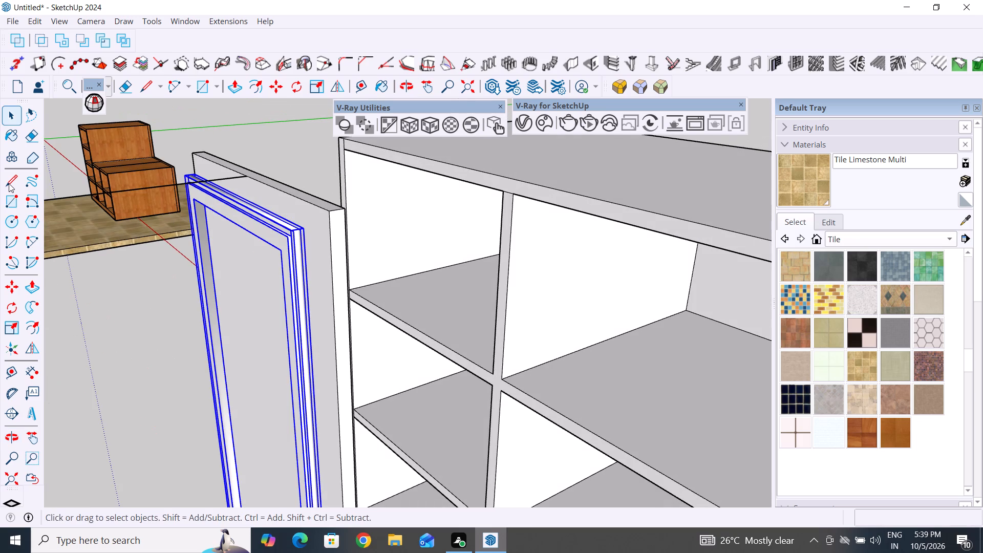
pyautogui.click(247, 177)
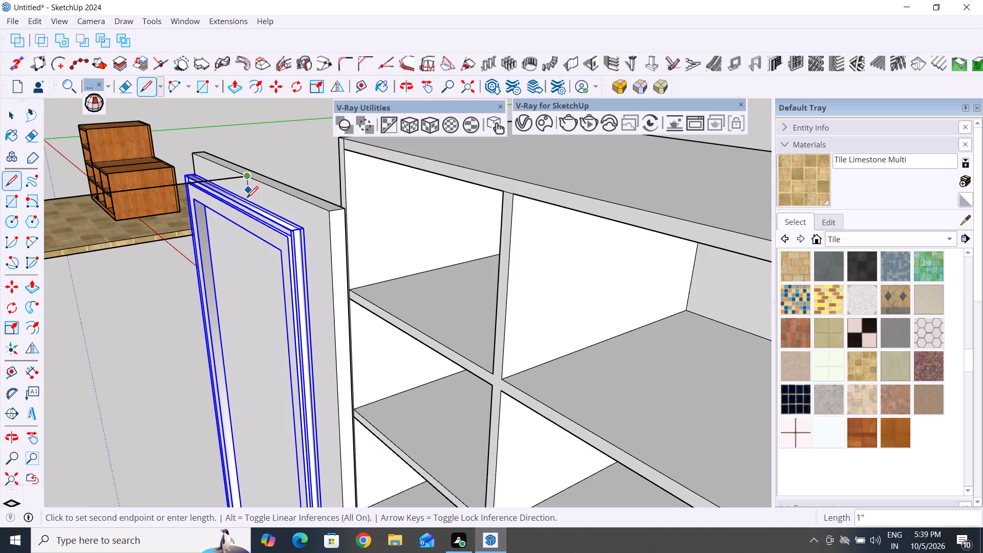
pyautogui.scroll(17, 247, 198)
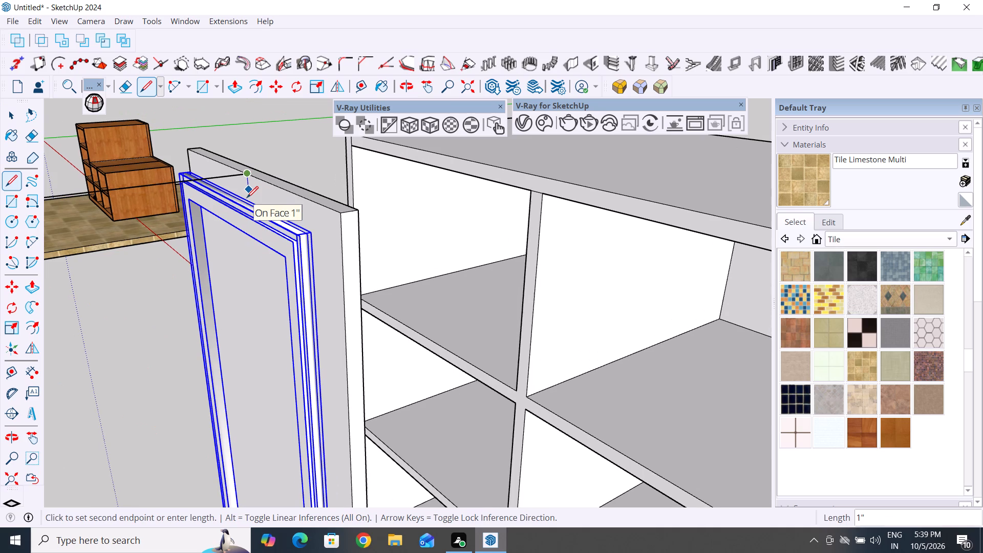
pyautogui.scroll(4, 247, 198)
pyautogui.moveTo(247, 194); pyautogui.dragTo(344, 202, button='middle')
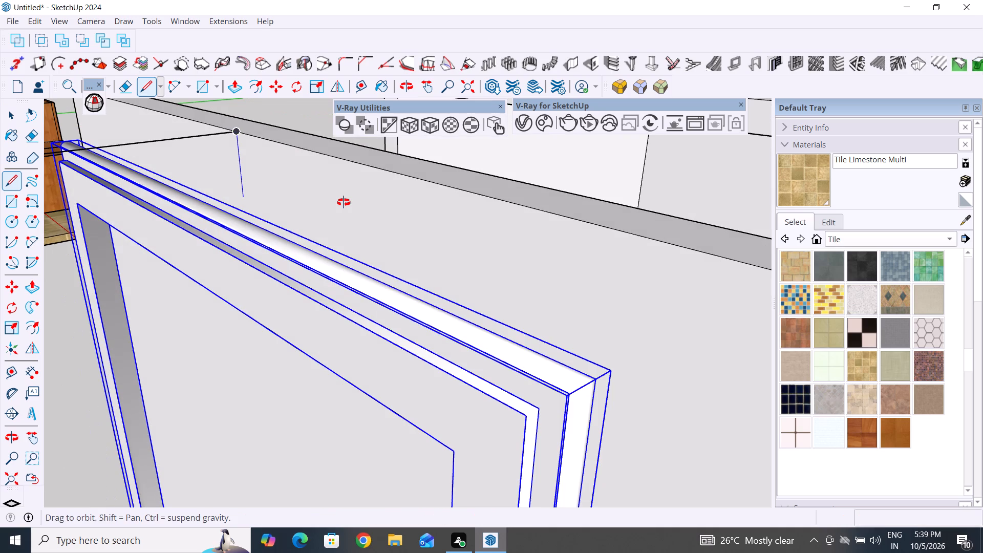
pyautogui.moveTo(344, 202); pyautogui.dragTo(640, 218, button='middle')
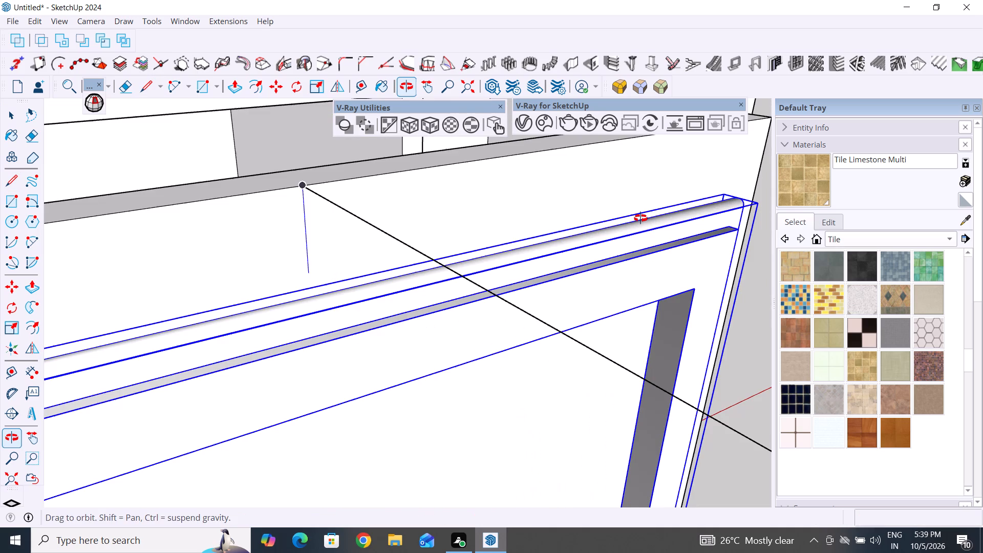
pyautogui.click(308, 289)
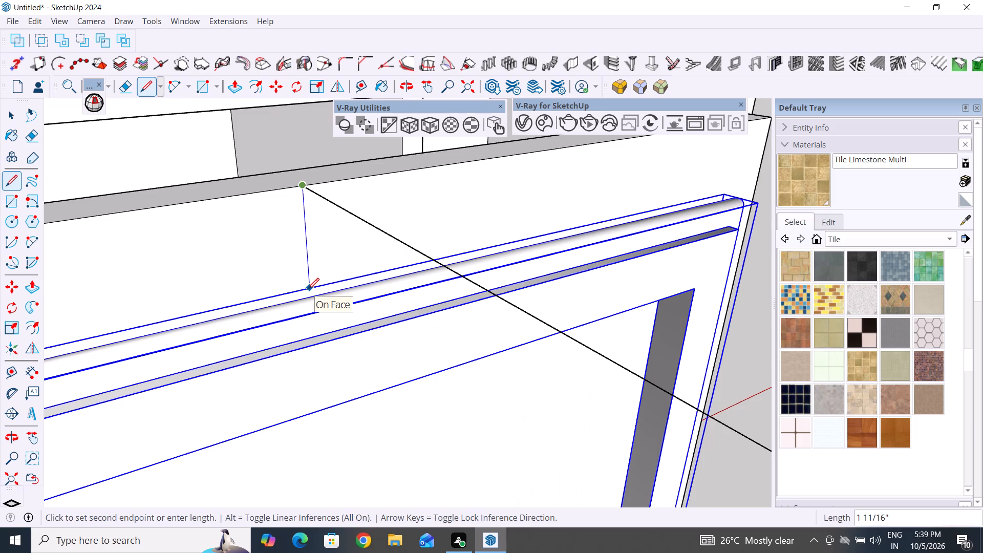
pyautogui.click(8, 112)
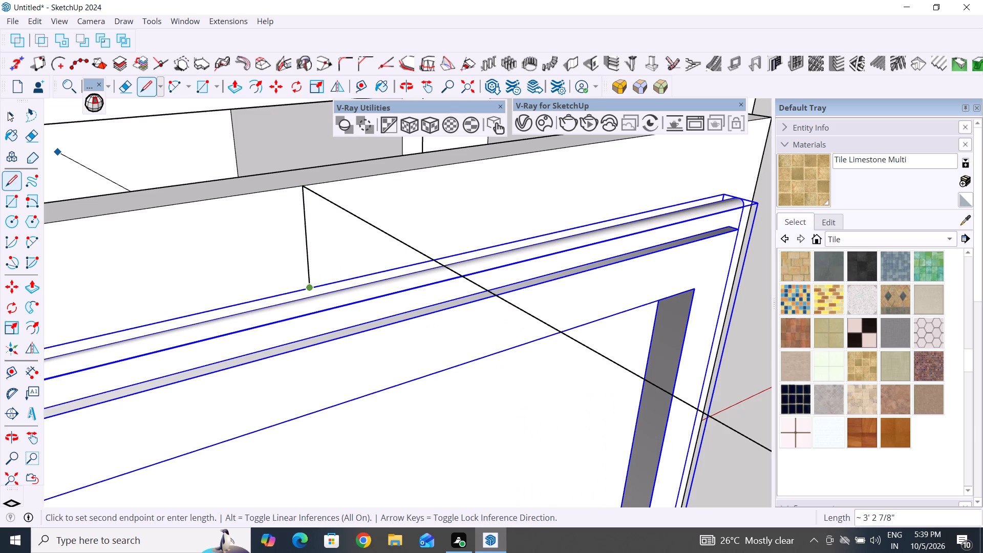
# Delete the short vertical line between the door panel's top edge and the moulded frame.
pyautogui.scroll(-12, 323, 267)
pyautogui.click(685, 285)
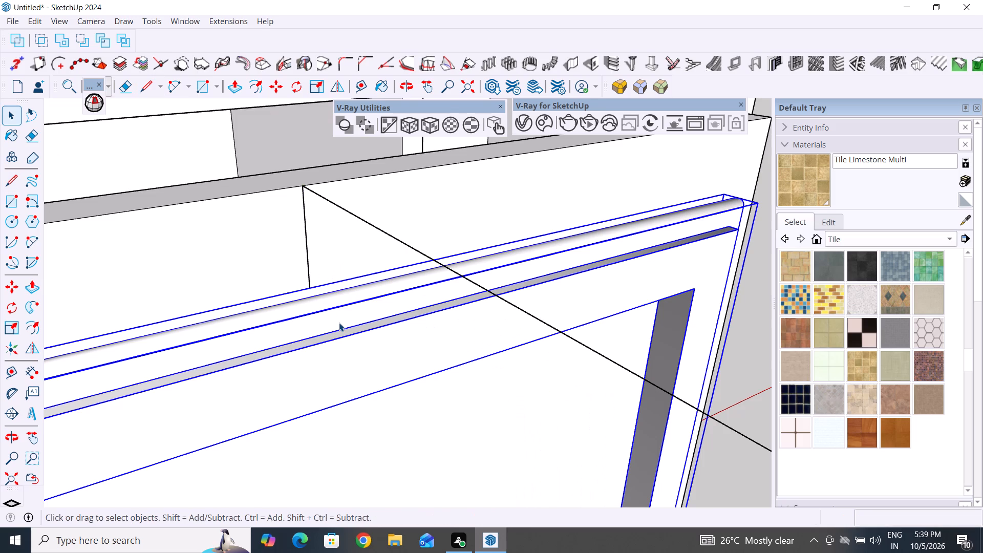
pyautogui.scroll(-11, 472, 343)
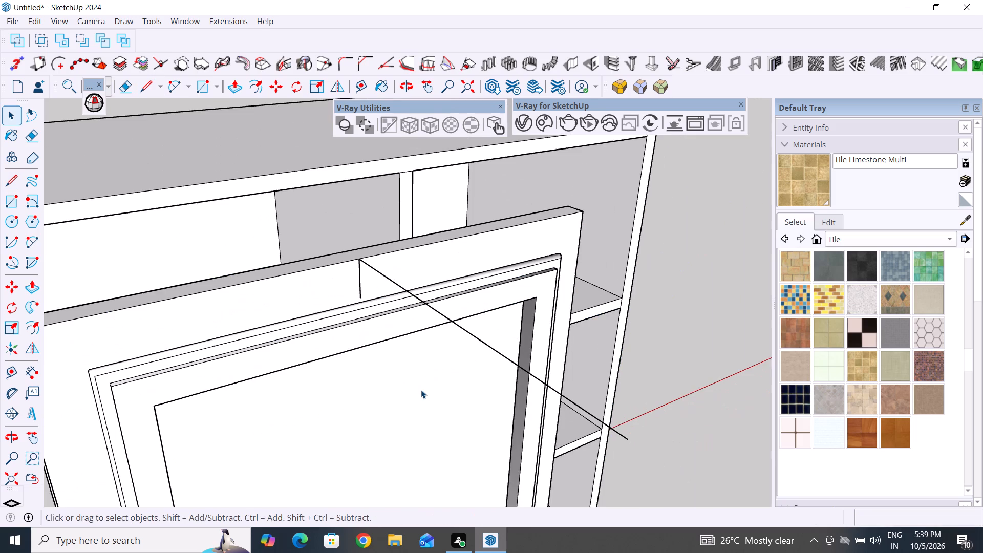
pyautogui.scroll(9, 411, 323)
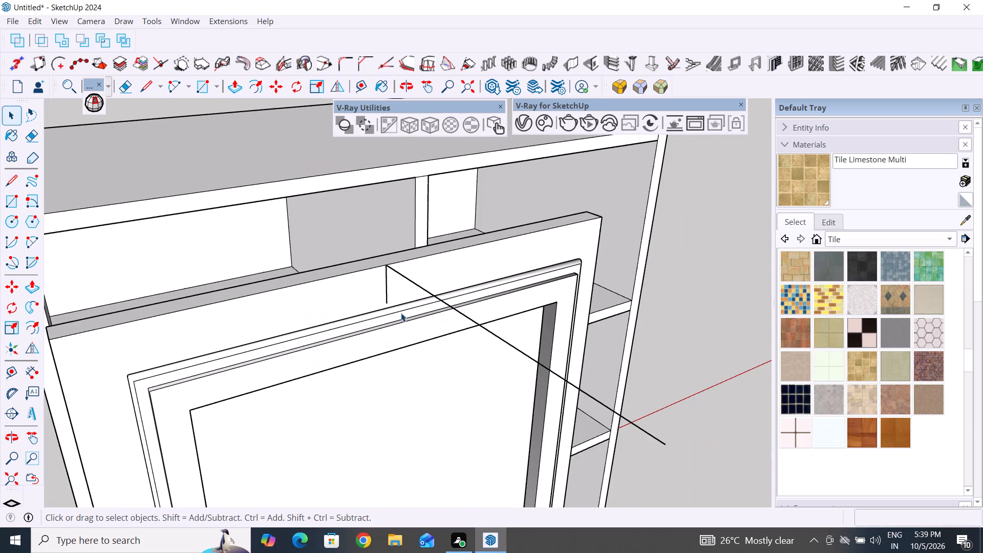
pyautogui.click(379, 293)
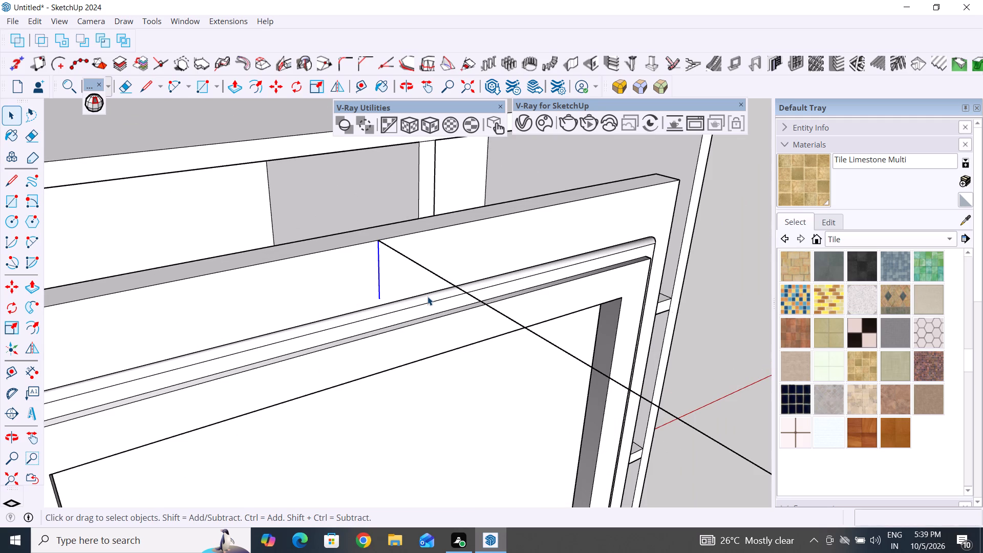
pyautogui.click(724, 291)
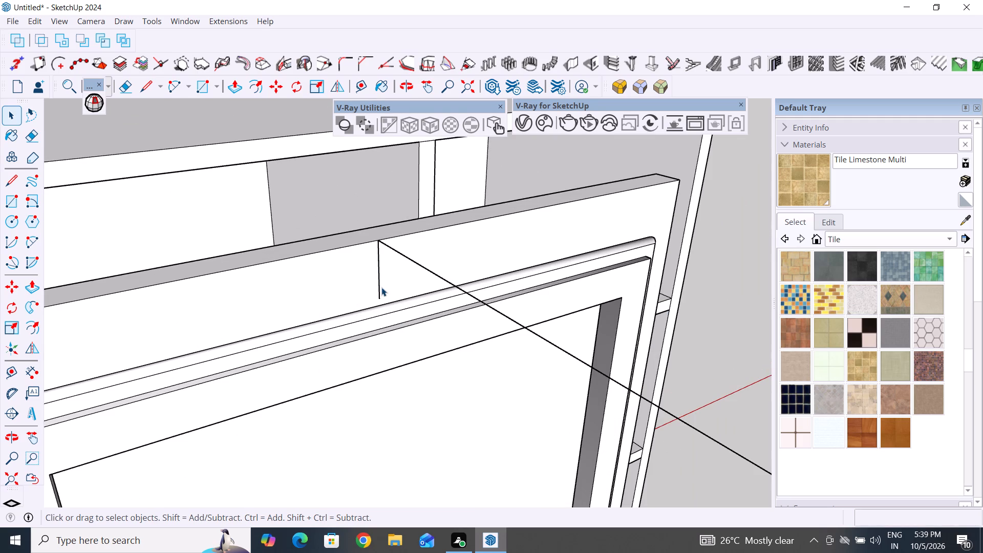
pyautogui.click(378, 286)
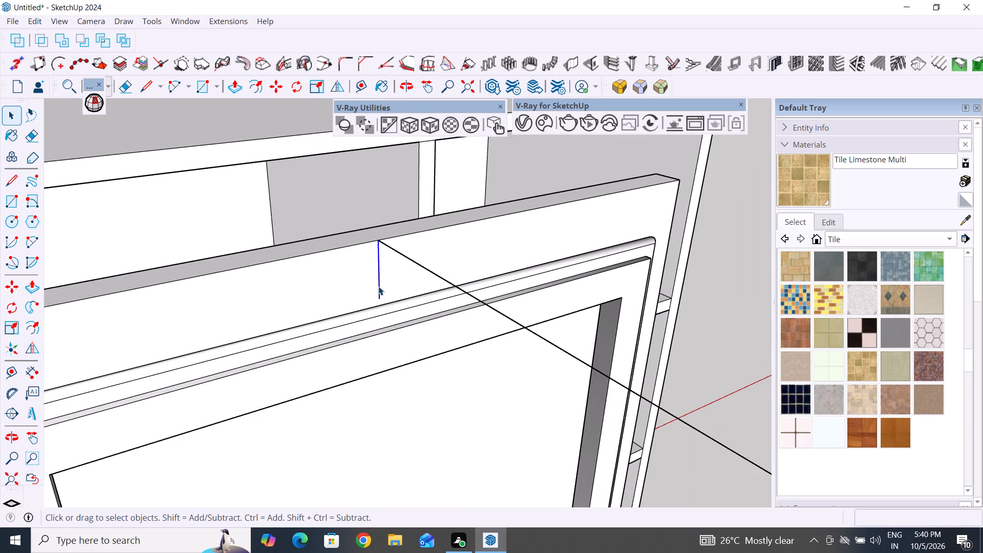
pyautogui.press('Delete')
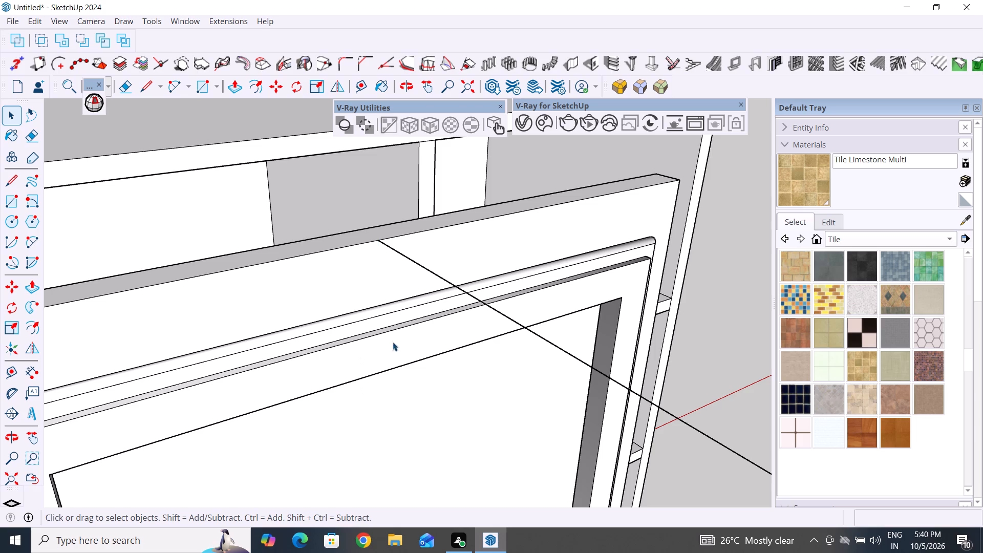
# Draw a vertical guide line about 1 7/8" from the door's top edge midpoint down to the moulded frame's top edge.
pyautogui.click(13, 182)
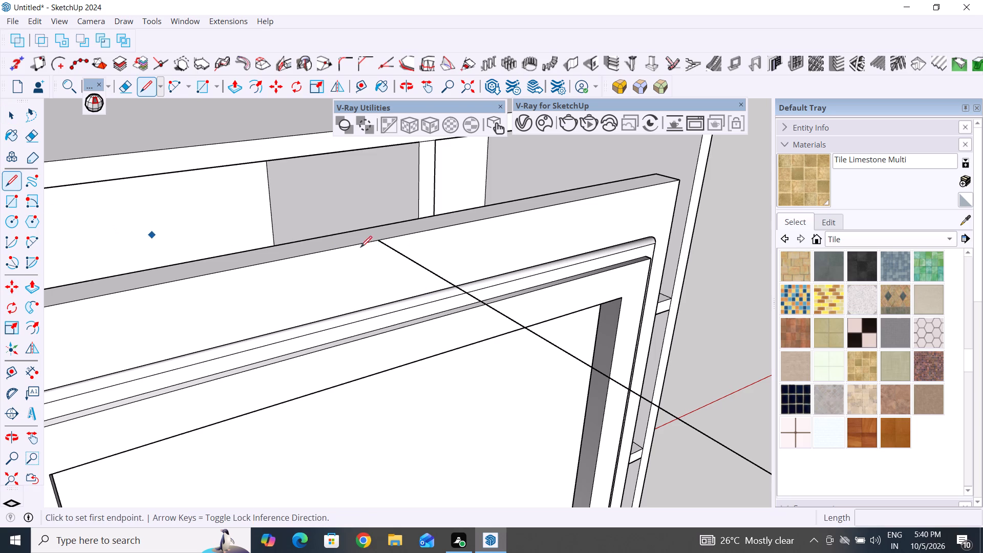
pyautogui.click(381, 240)
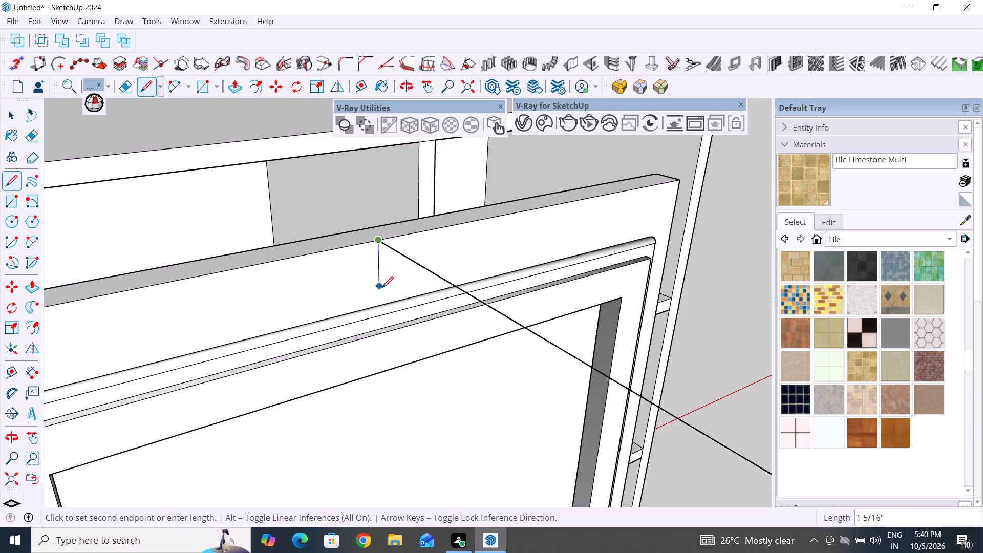
pyautogui.scroll(7, 378, 308)
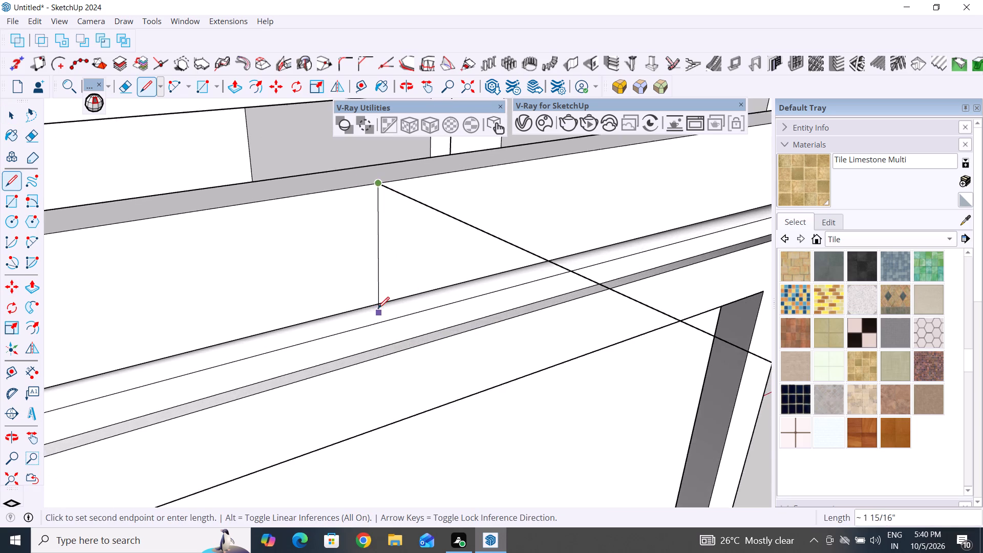
pyautogui.scroll(3, 378, 308)
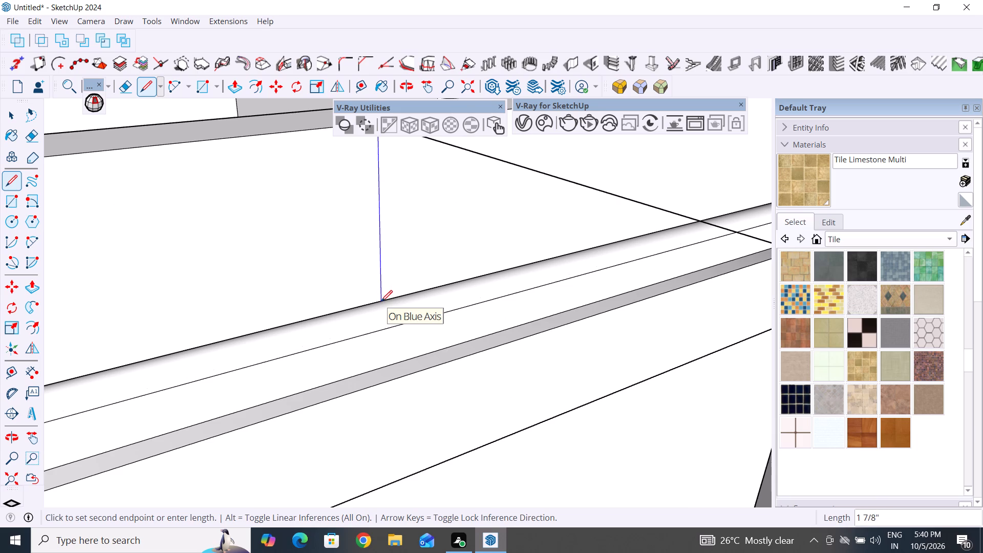
pyautogui.click(381, 302)
pyautogui.click(12, 119)
# Move the moulded frame group slightly, gripping it where the vertical guide line meets its top edge.
pyautogui.scroll(-3, 331, 296)
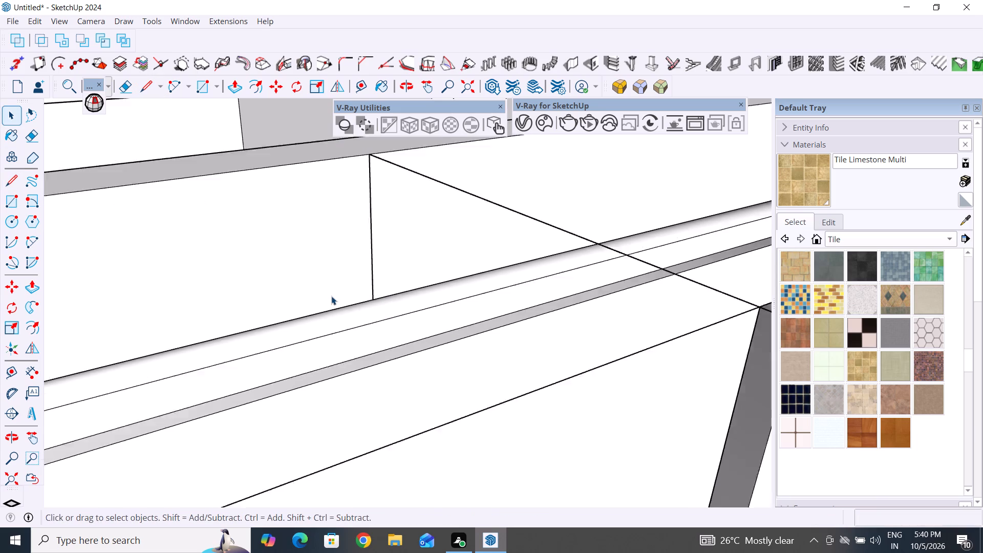
pyautogui.scroll(-14, 331, 296)
pyautogui.click(661, 293)
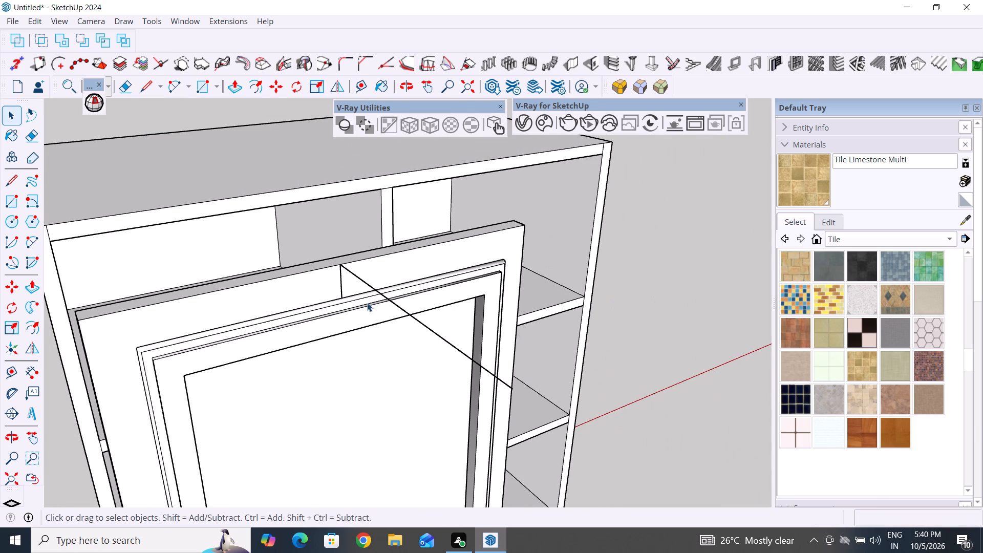
pyautogui.click(367, 303)
pyautogui.scroll(6, 336, 328)
pyautogui.press('m')
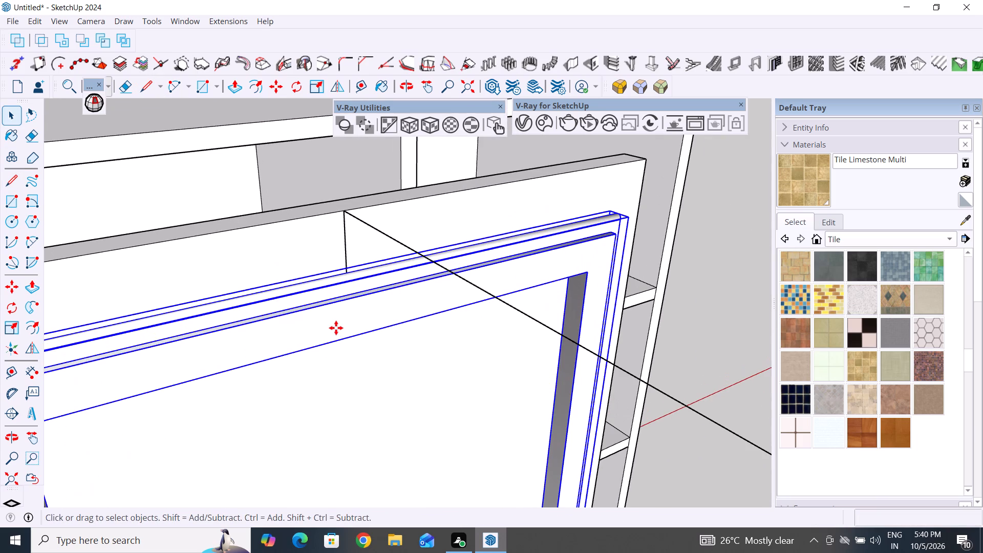
pyautogui.scroll(10, 356, 260)
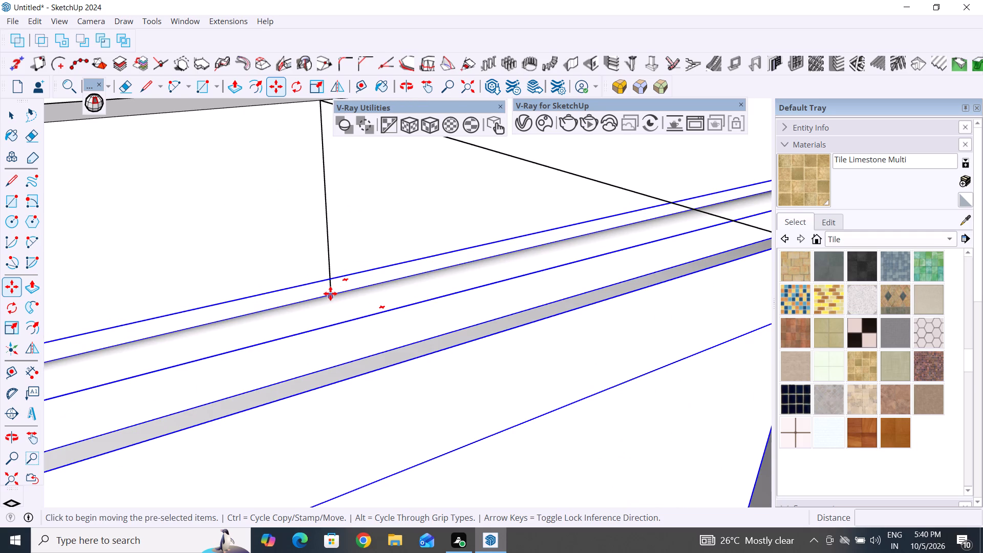
pyautogui.click(330, 293)
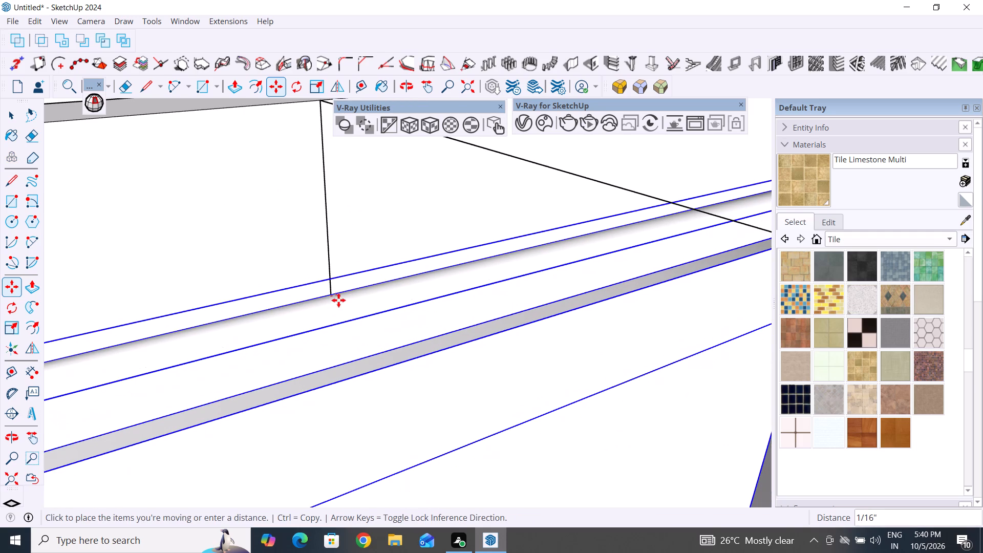
pyautogui.click(335, 297)
pyautogui.click(3, 114)
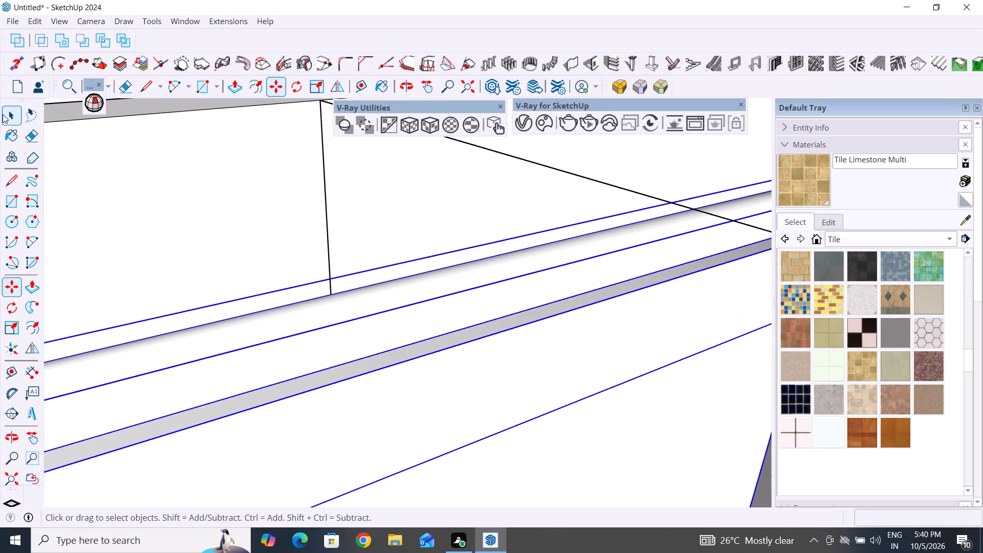
pyautogui.scroll(-18, 189, 422)
pyautogui.click(666, 334)
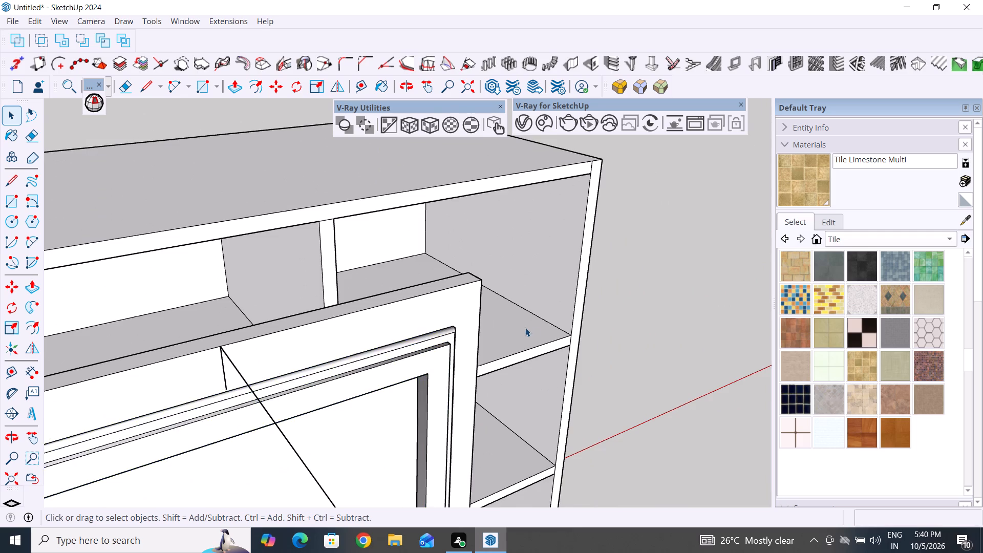
# Delete the short vertical guide line between the door's top edge and the moulded frame.
pyautogui.scroll(-6, 524, 327)
pyautogui.moveTo(423, 399); pyautogui.dragTo(533, 391, button='middle')
pyautogui.scroll(6, 548, 327)
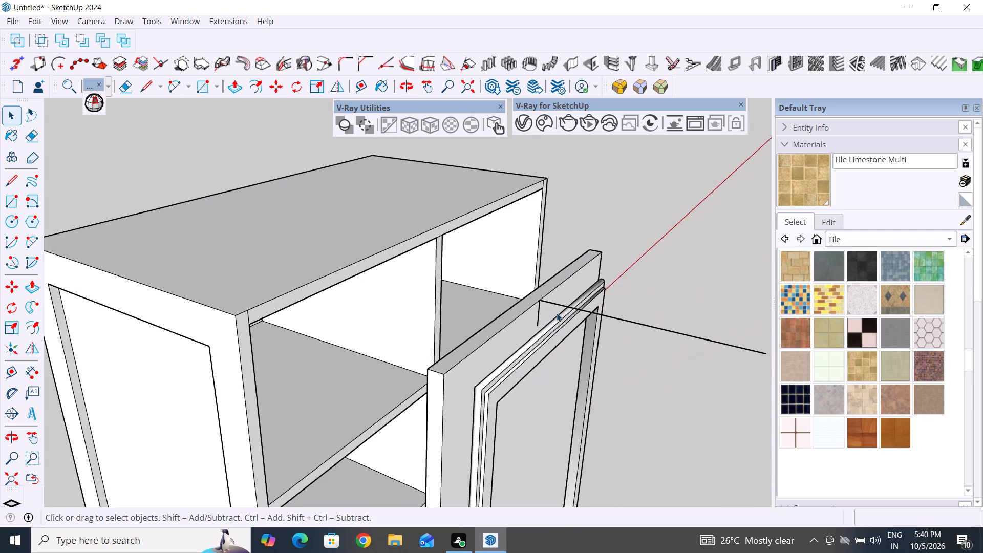
pyautogui.scroll(2, 557, 313)
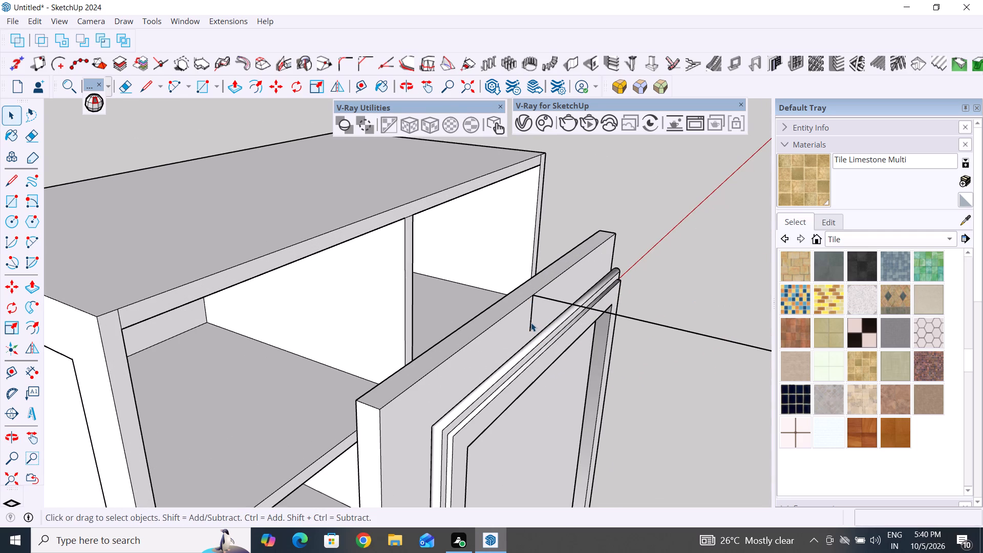
pyautogui.click(531, 322)
pyautogui.press('Delete')
# Delete the long guide line running outward from the midpoint of the door panel's top edge.
pyautogui.click(630, 318)
pyautogui.press('Delete')
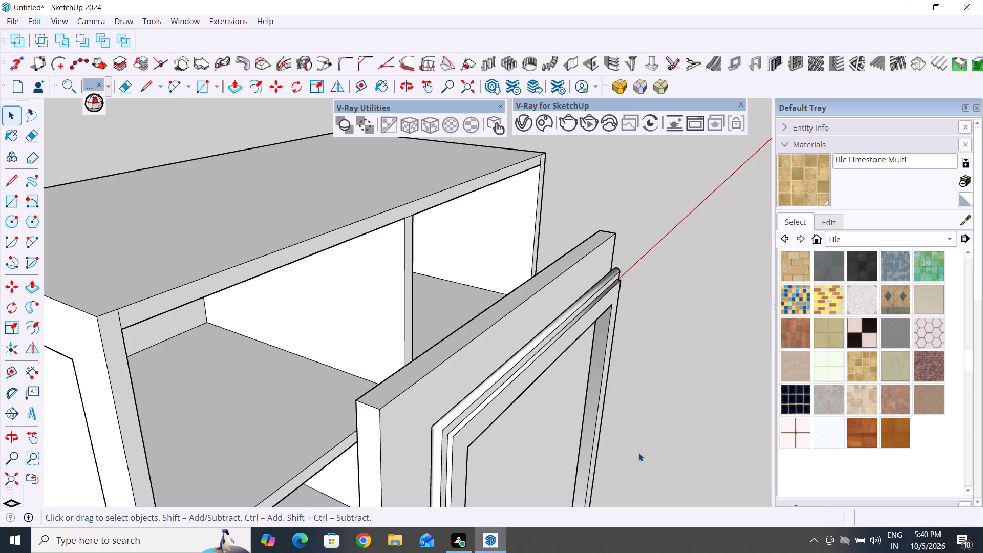
# Move the moulded frame group about 2" back against the door panel's front face, gripping it by its rear edge.
pyautogui.scroll(-4, 739, 327)
pyautogui.moveTo(567, 430); pyautogui.dragTo(691, 402, button='middle')
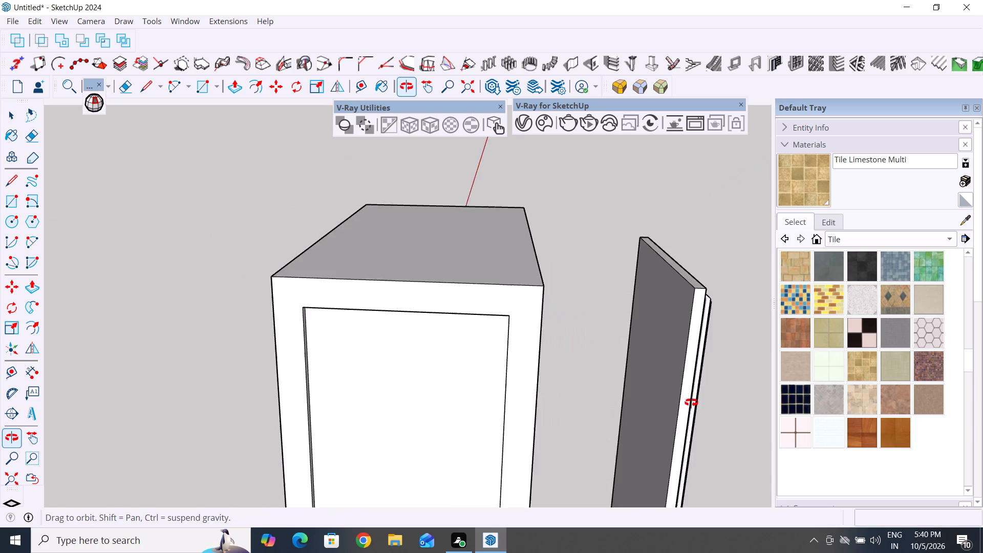
pyautogui.moveTo(691, 402); pyautogui.dragTo(626, 369, button='middle')
pyautogui.scroll(8, 659, 296)
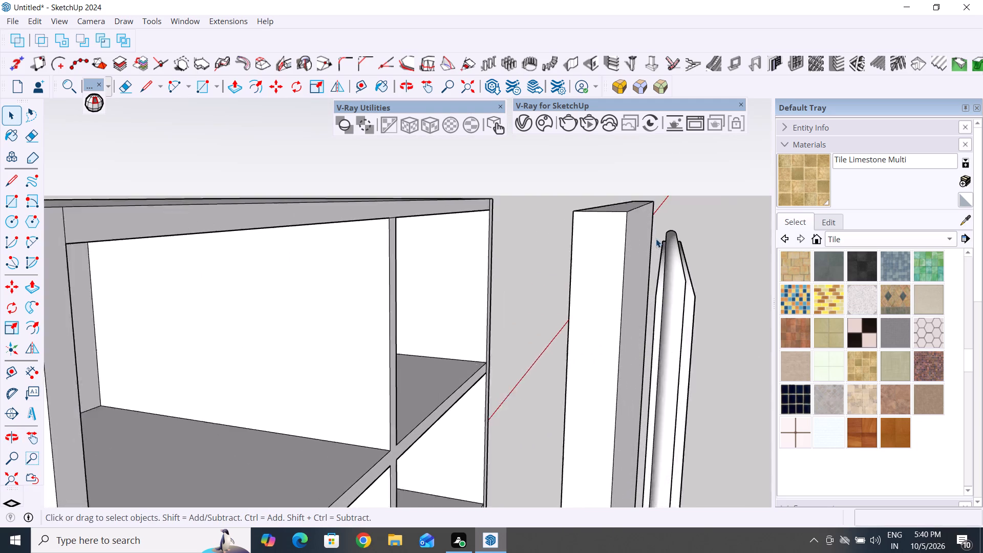
pyautogui.scroll(1, 656, 239)
pyautogui.scroll(-3, 668, 286)
pyautogui.click(681, 303)
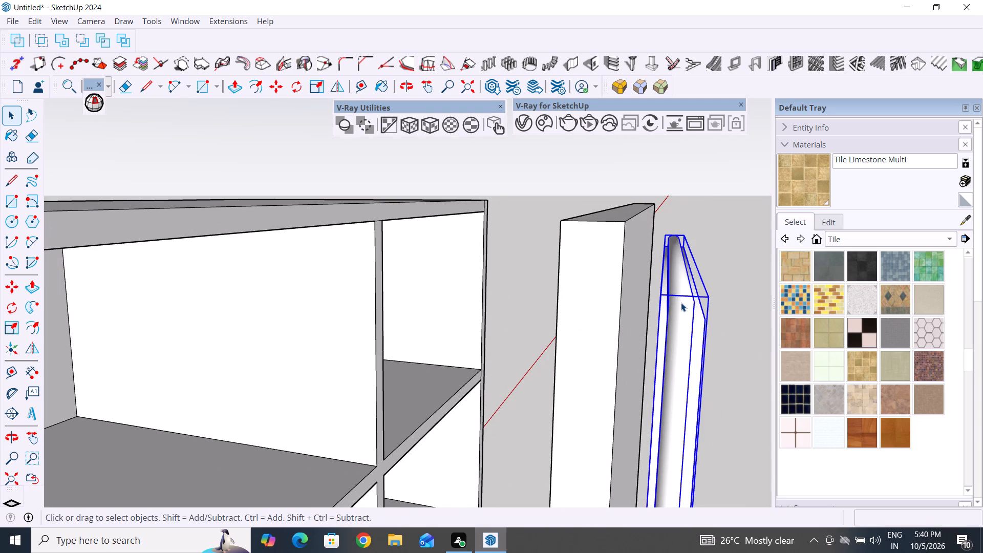
pyautogui.press('m')
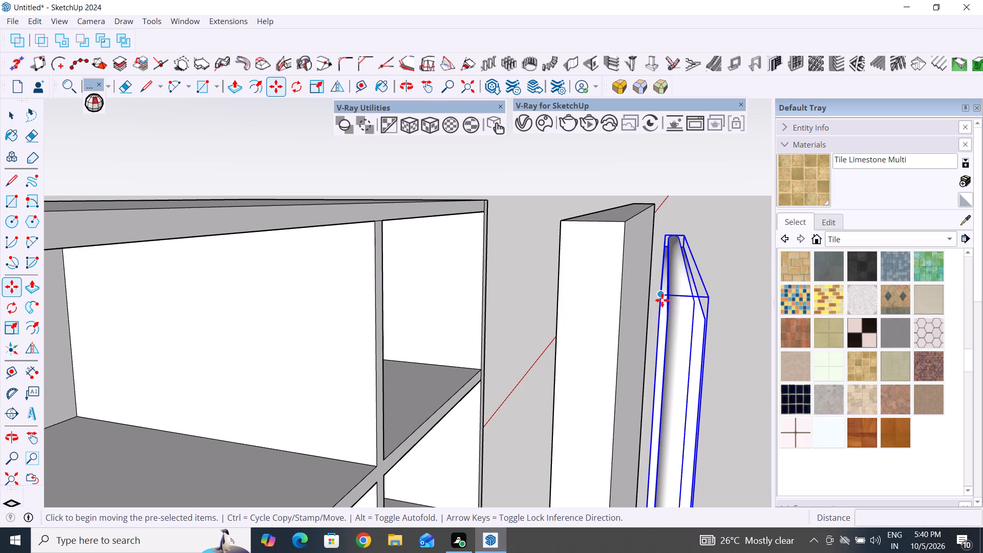
pyautogui.click(661, 295)
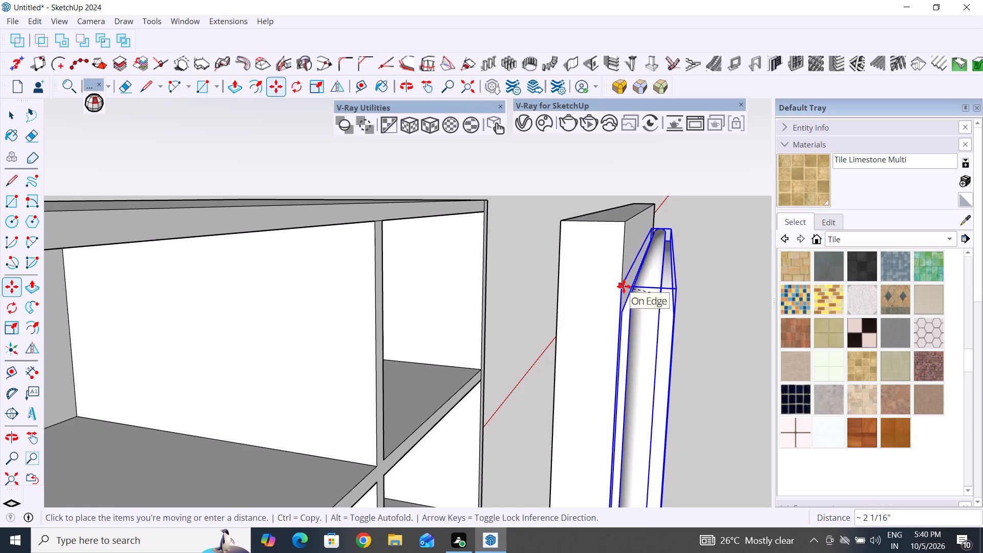
pyautogui.click(624, 278)
# Shift the moulded frame 2" along the red axis to centre it across the door panel's width.
pyautogui.moveTo(691, 294); pyautogui.dragTo(615, 319, button='middle')
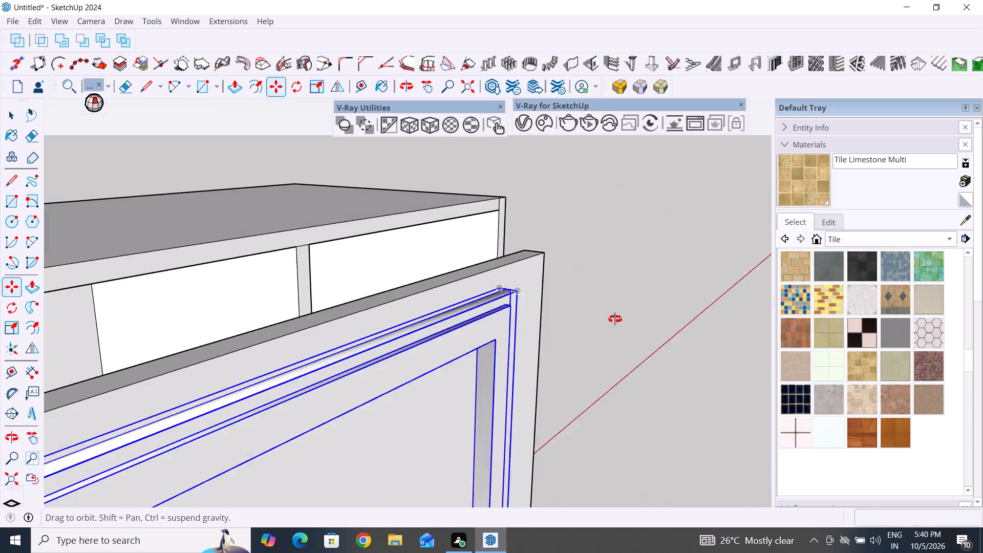
pyautogui.moveTo(615, 319); pyautogui.dragTo(590, 324, button='middle')
pyautogui.scroll(-5, 608, 300)
pyautogui.moveTo(603, 306); pyautogui.dragTo(460, 365, button='middle')
pyautogui.scroll(-5, 428, 329)
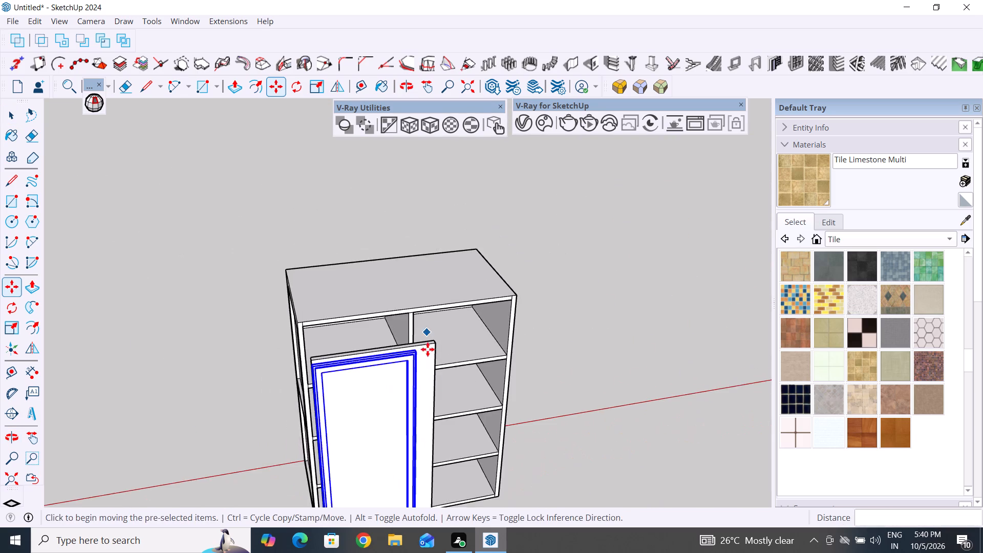
pyautogui.moveTo(505, 371); pyautogui.dragTo(391, 345, button='middle')
pyautogui.scroll(9, 339, 347)
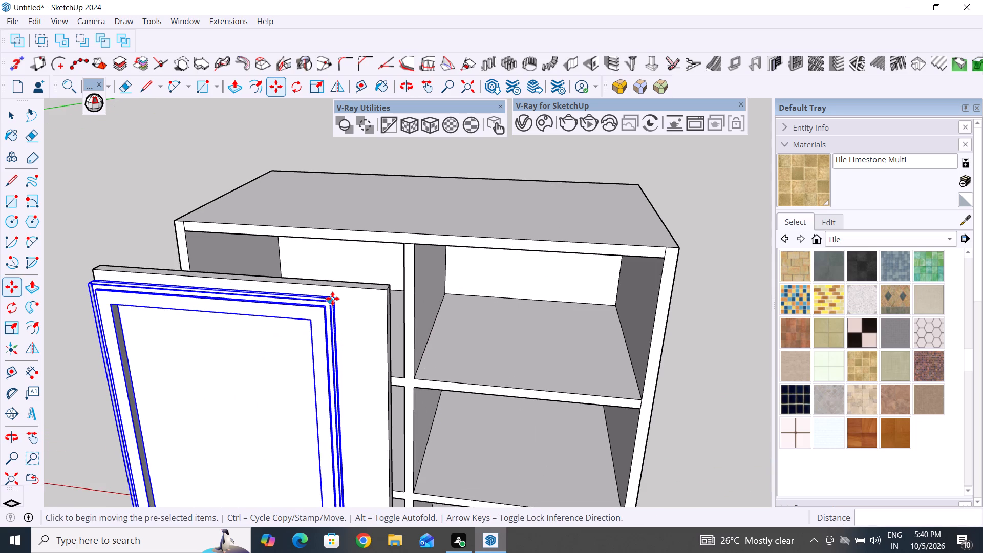
pyautogui.click(332, 299)
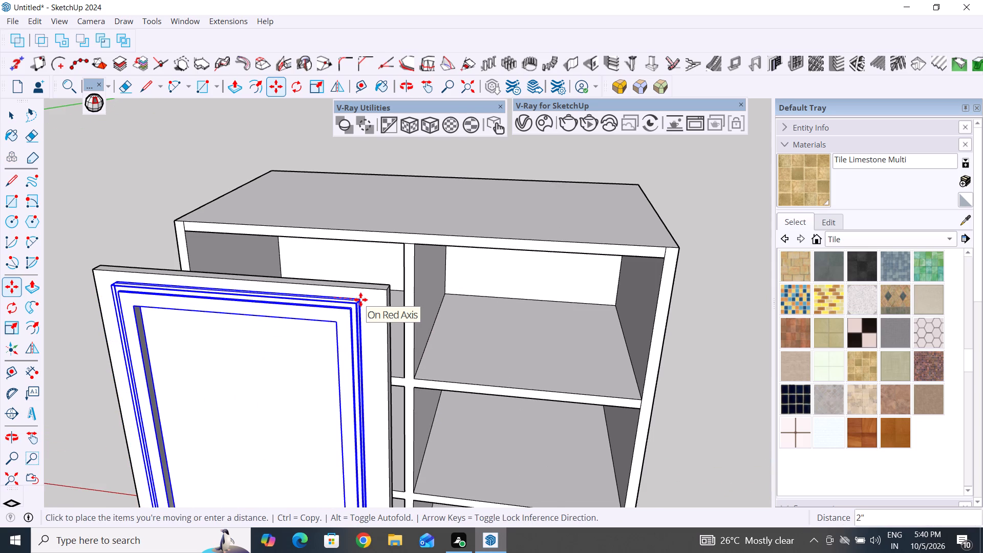
pyautogui.click(360, 300)
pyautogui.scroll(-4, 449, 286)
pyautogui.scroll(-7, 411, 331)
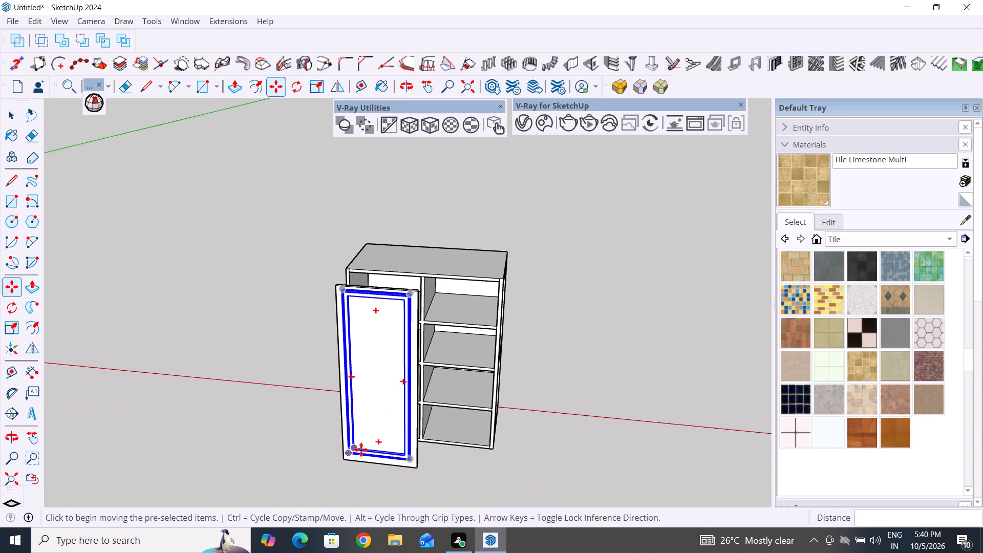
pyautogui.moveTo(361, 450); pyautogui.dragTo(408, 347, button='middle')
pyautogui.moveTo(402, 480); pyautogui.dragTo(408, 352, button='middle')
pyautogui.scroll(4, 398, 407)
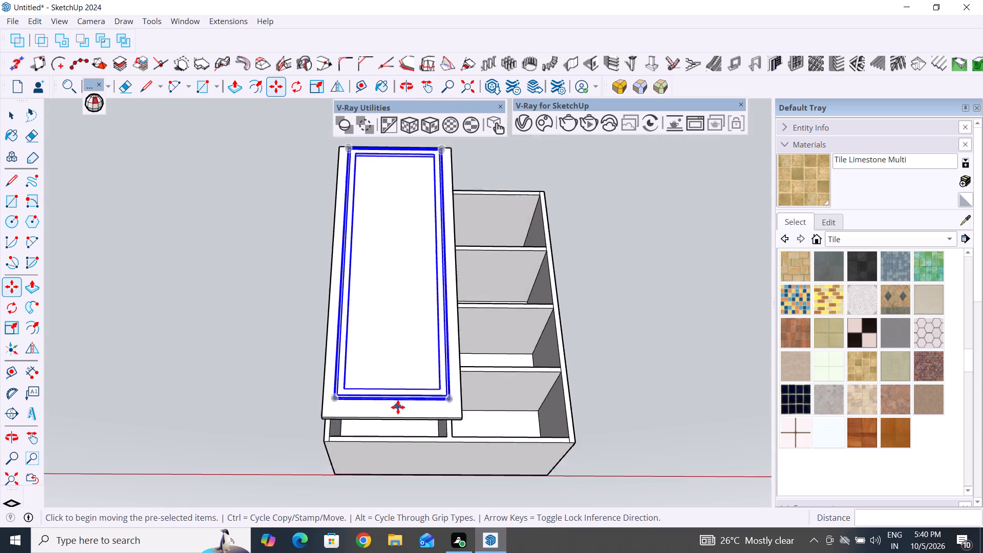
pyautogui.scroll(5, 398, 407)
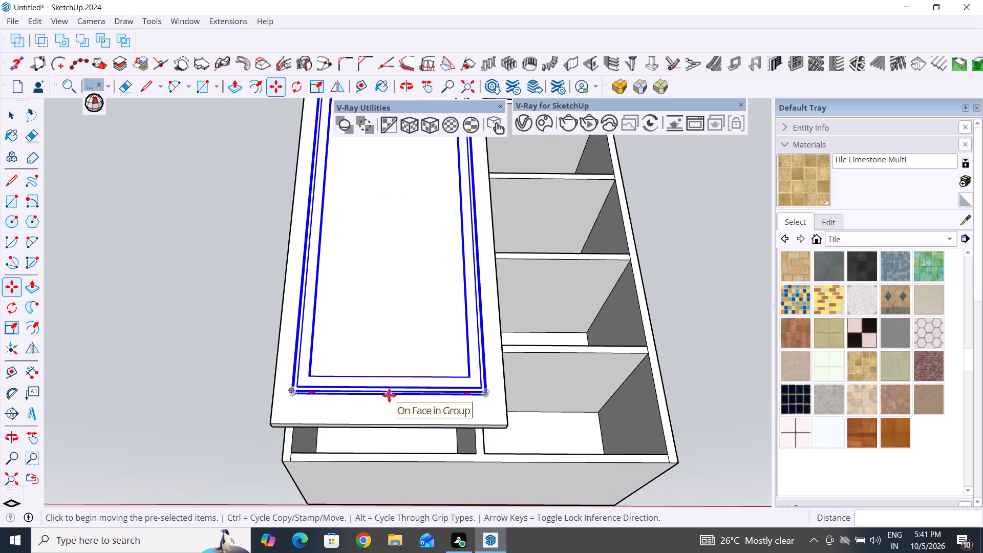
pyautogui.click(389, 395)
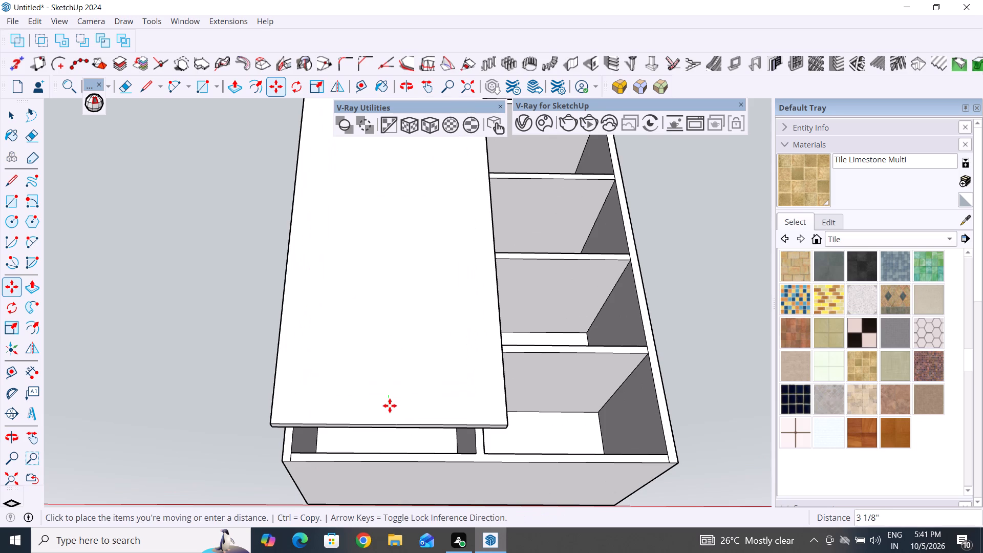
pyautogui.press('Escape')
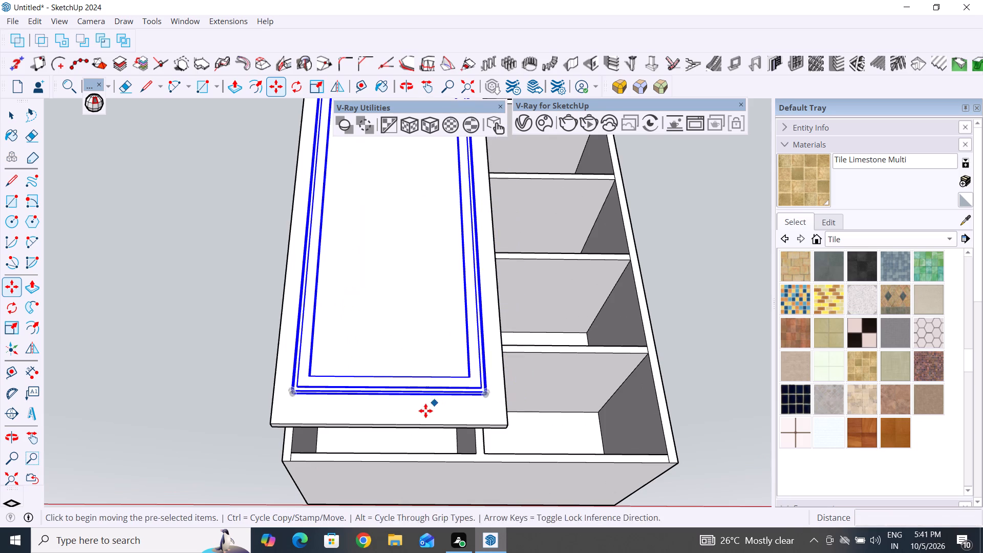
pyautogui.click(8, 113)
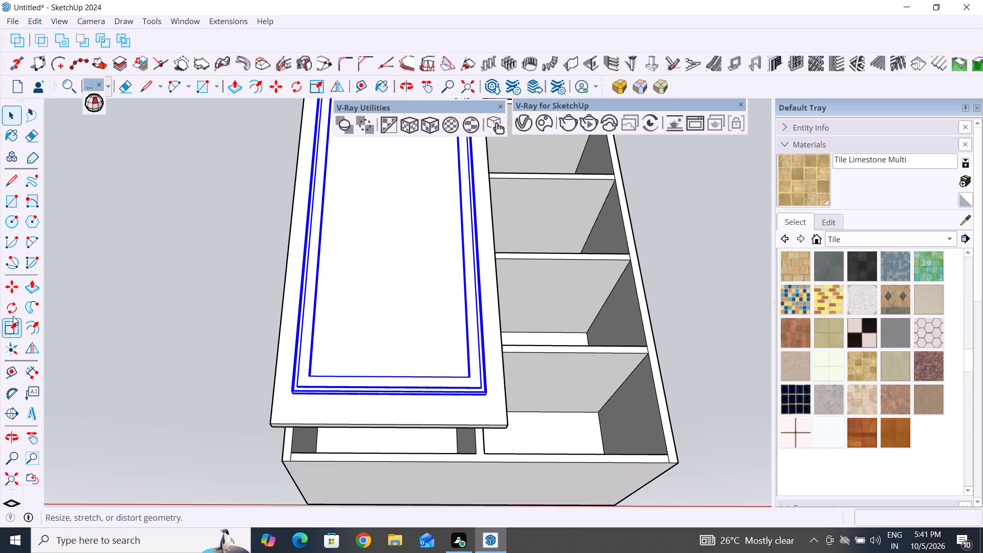
# Lower the moulded frame about 1 3/4" on the door panel, gripping it by the middle of its bottom edge, and deselect it.
pyautogui.scroll(-4, 320, 410)
pyautogui.scroll(-5, 379, 308)
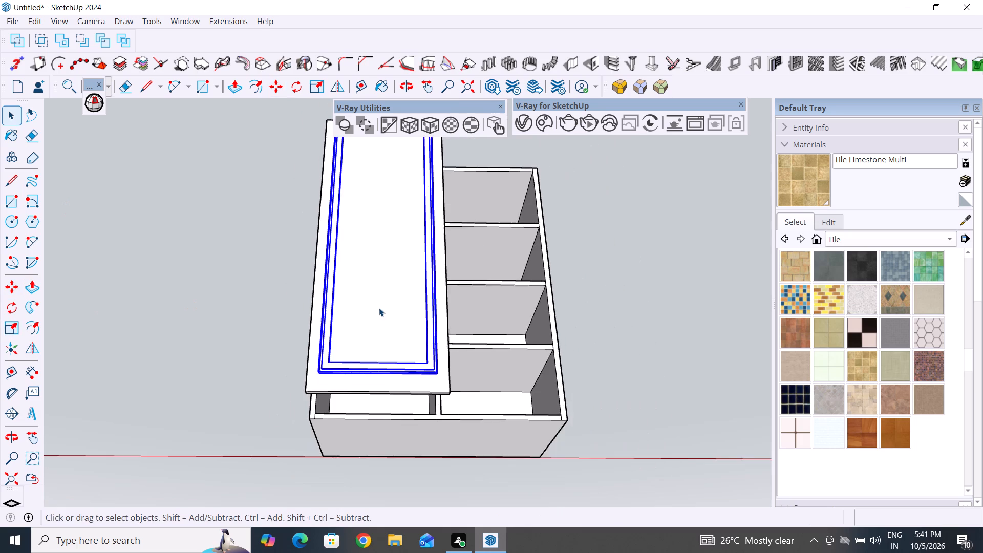
pyautogui.scroll(-1, 379, 308)
pyautogui.moveTo(382, 289); pyautogui.dragTo(368, 444, button='middle')
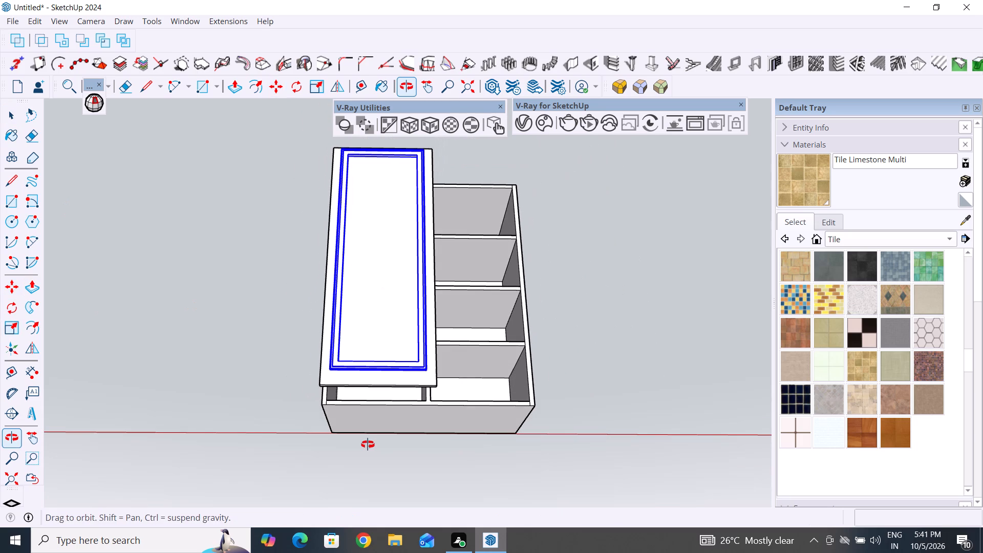
pyautogui.moveTo(368, 444); pyautogui.dragTo(368, 445, button='middle')
pyautogui.scroll(3, 353, 468)
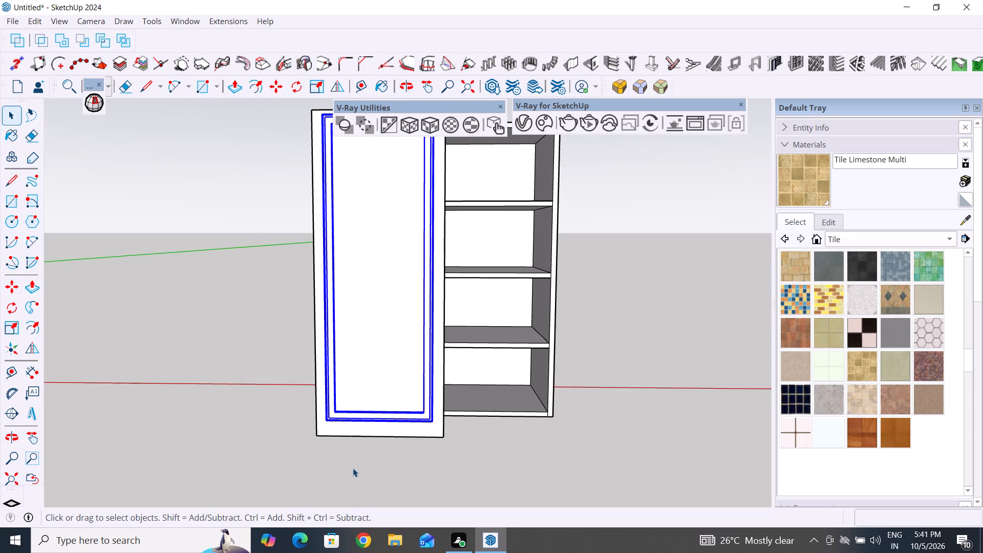
pyautogui.press('m')
pyautogui.scroll(10, 454, 433)
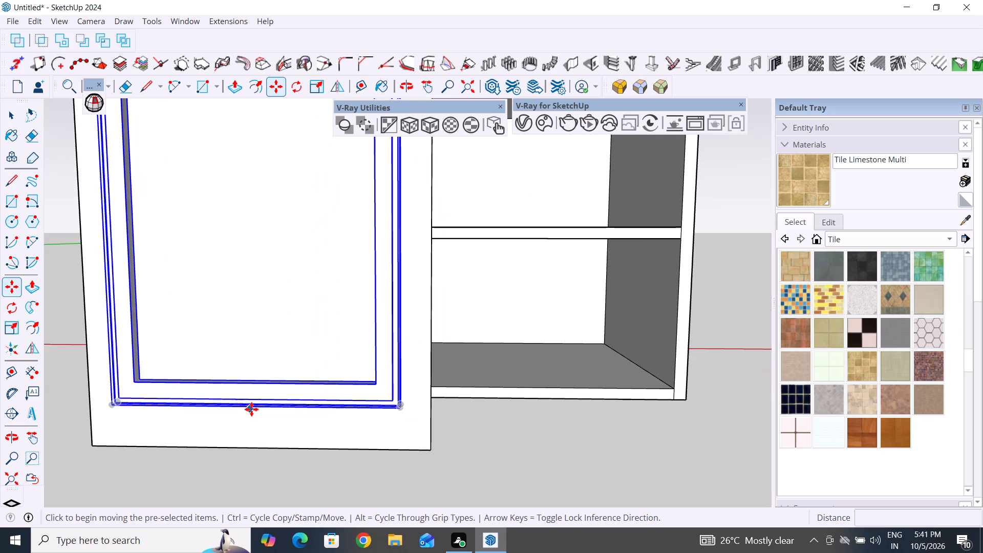
pyautogui.click(251, 409)
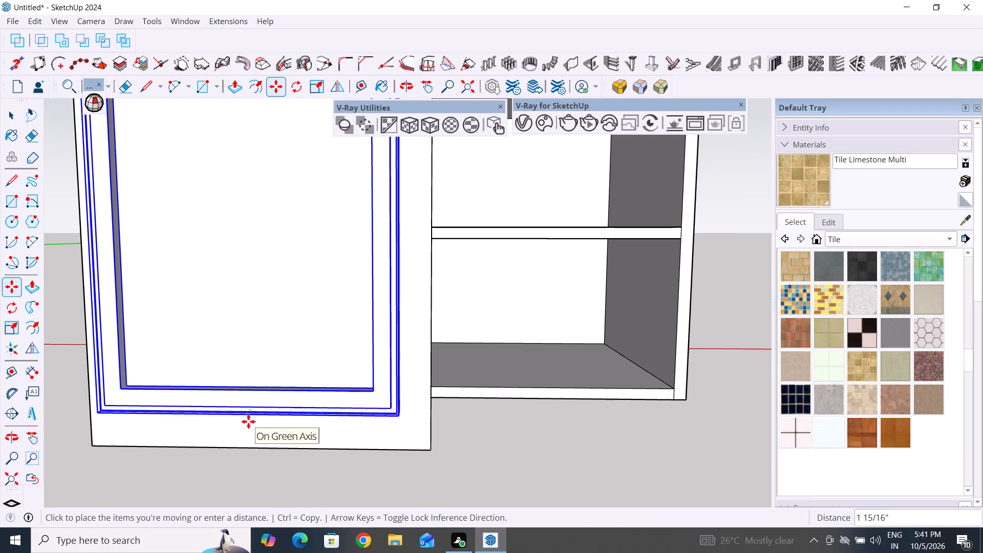
pyautogui.scroll(4, 261, 396)
pyautogui.scroll(-4, 260, 395)
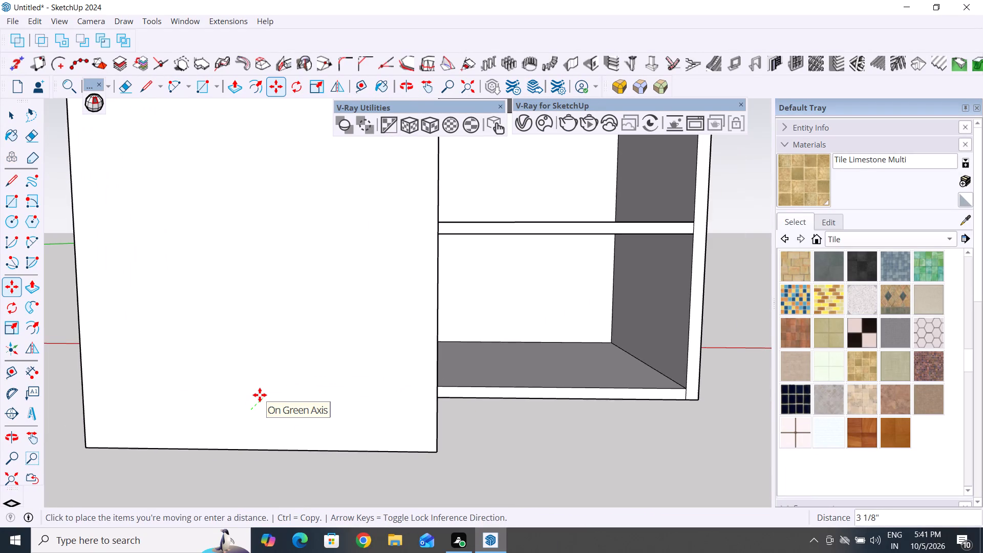
pyautogui.moveTo(254, 428); pyautogui.dragTo(372, 299, button='middle')
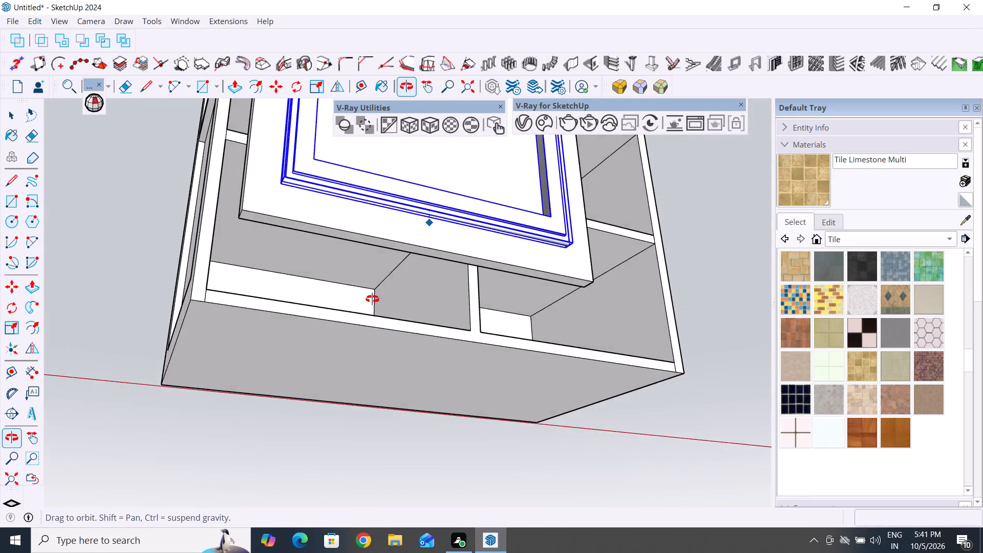
pyautogui.moveTo(372, 299); pyautogui.dragTo(394, 353, button='middle')
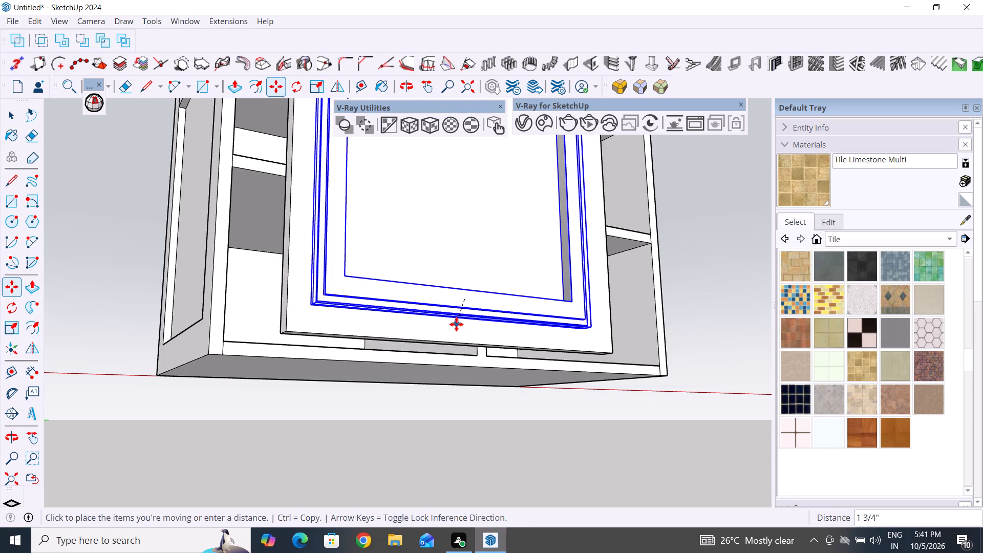
pyautogui.click(463, 327)
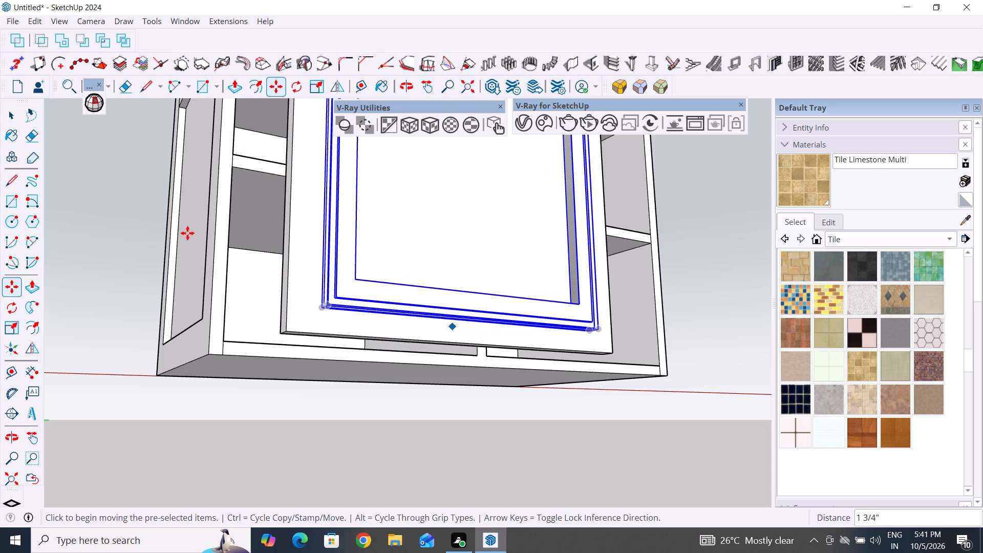
pyautogui.click(9, 113)
pyautogui.click(94, 198)
# Nudge the moulded frame about 3/8" onto the door panel's front face, gripping it by its top edge, and deselect it.
pyautogui.scroll(-7, 110, 322)
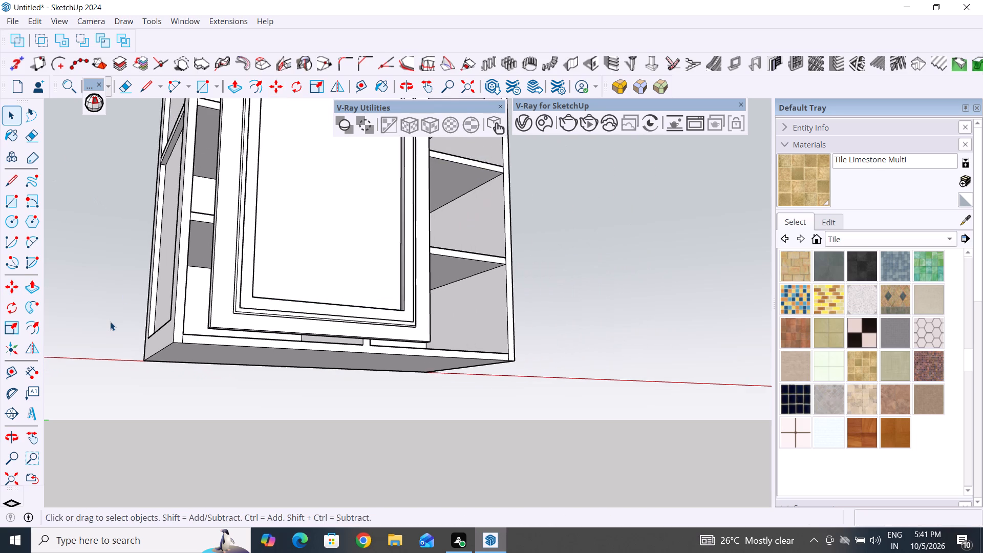
pyautogui.scroll(-5, 110, 322)
pyautogui.moveTo(272, 259); pyautogui.dragTo(295, 380, button='middle')
pyautogui.scroll(-3, 295, 380)
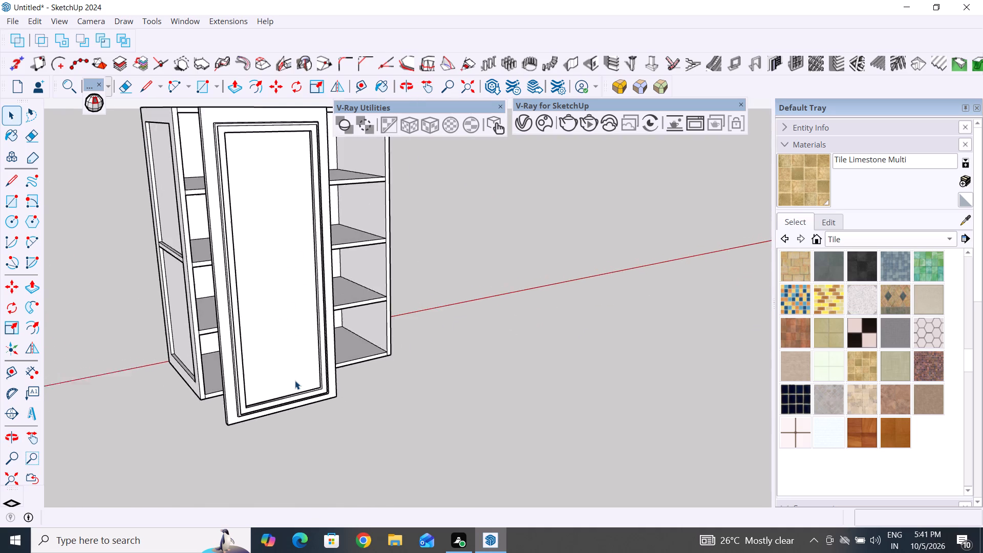
pyautogui.scroll(-2, 295, 380)
pyautogui.scroll(4, 257, 168)
pyautogui.moveTo(399, 260); pyautogui.dragTo(257, 295, button='middle')
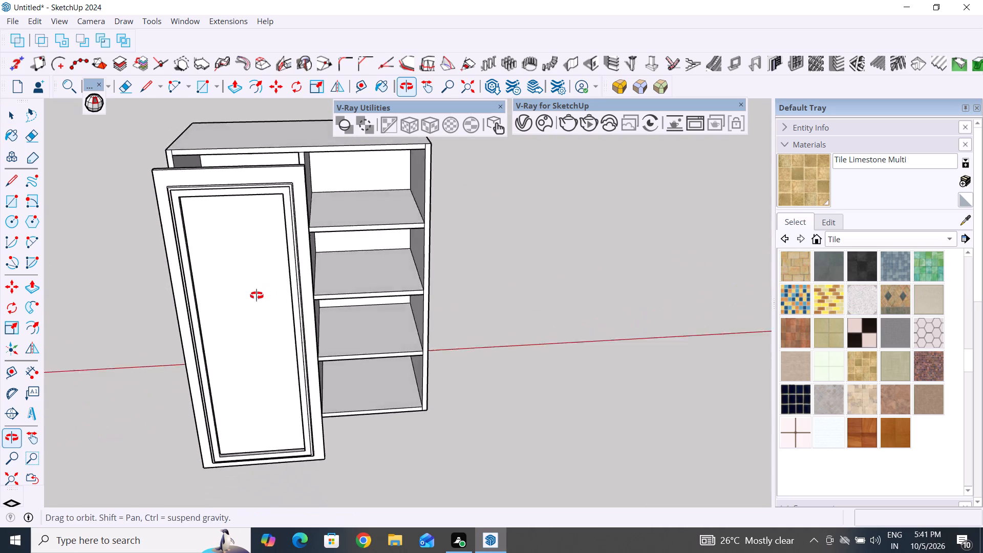
pyautogui.moveTo(257, 295); pyautogui.dragTo(257, 295, button='middle')
pyautogui.scroll(8, 227, 178)
pyautogui.click(225, 190)
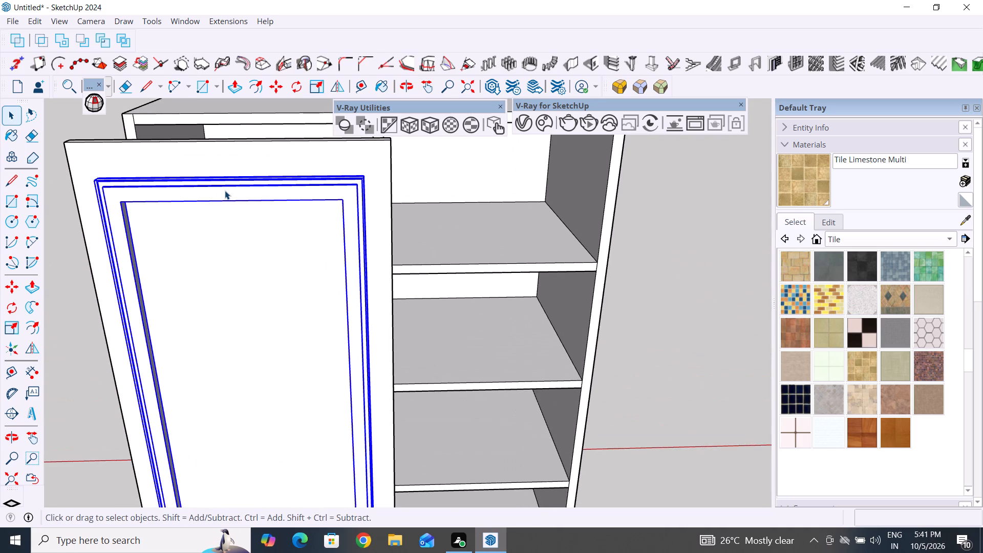
pyautogui.press('m')
pyautogui.scroll(4, 215, 171)
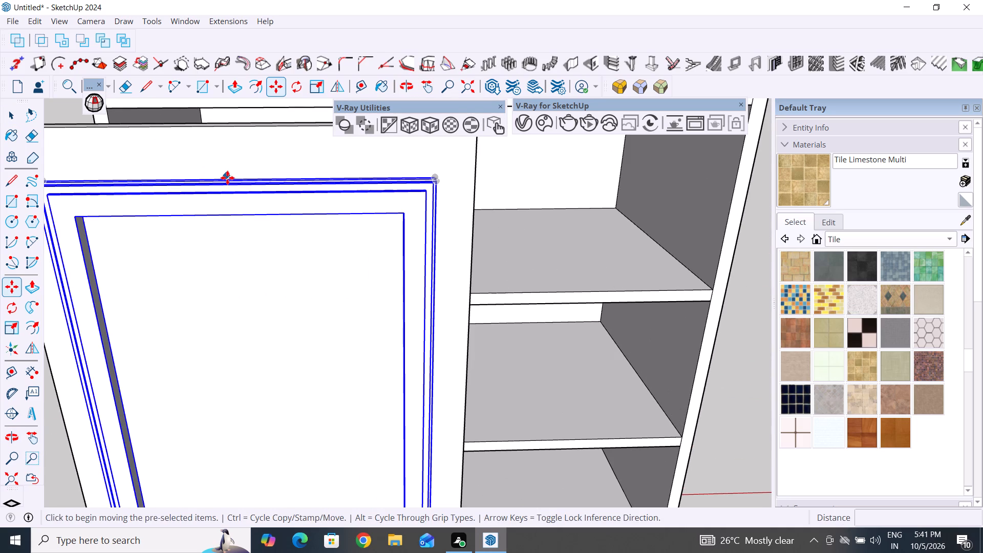
pyautogui.click(227, 178)
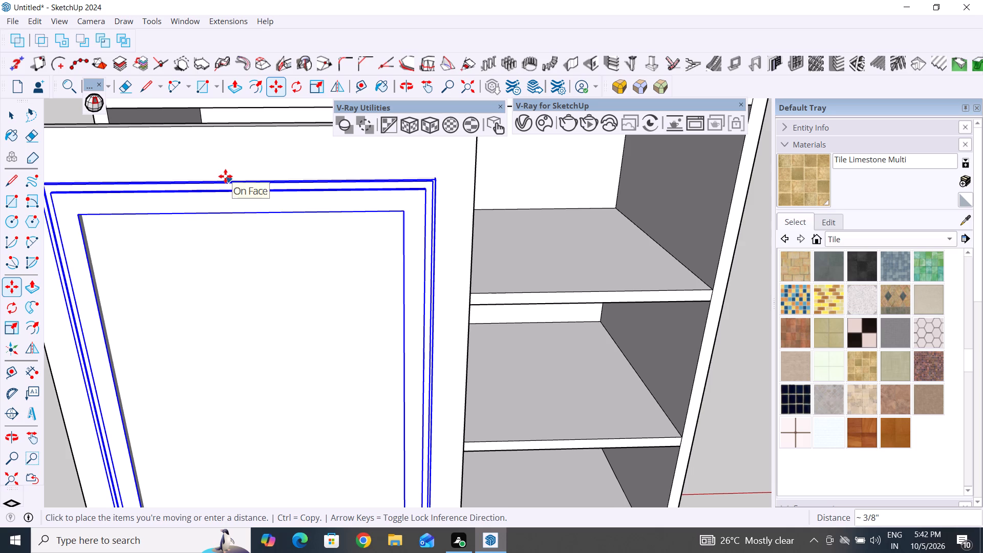
pyautogui.scroll(-1, 225, 179)
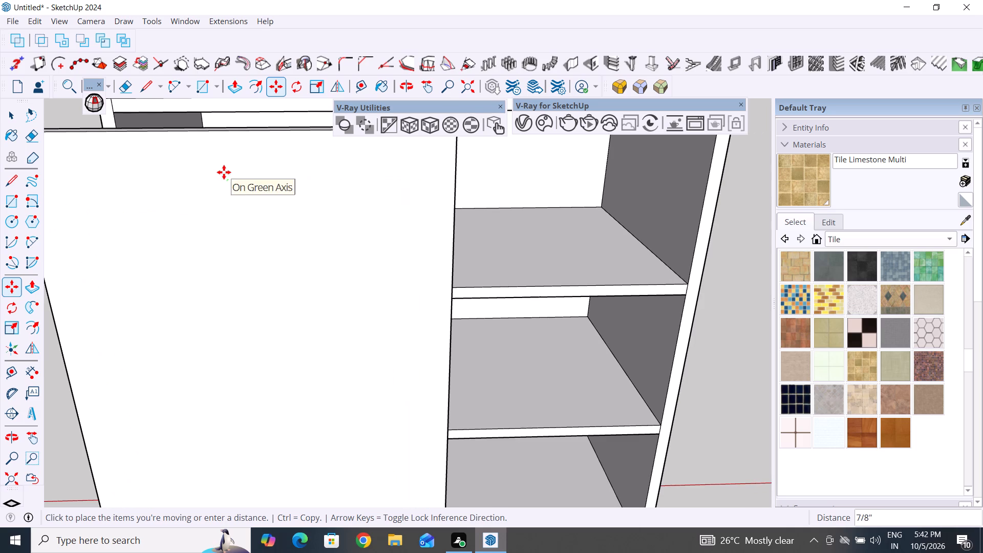
pyautogui.click(223, 176)
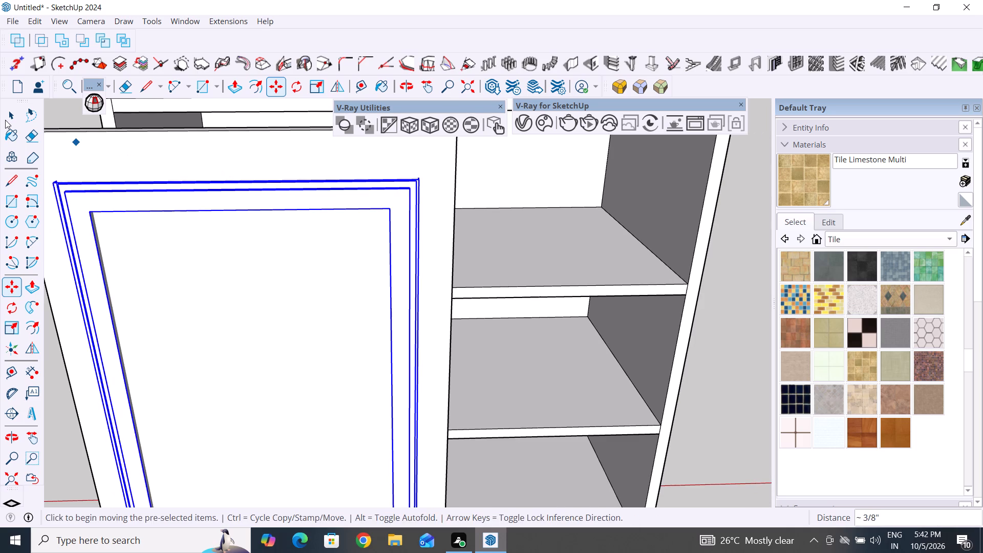
pyautogui.click(8, 118)
pyautogui.scroll(-4, 200, 214)
pyautogui.moveTo(232, 236); pyautogui.dragTo(525, 230, button='middle')
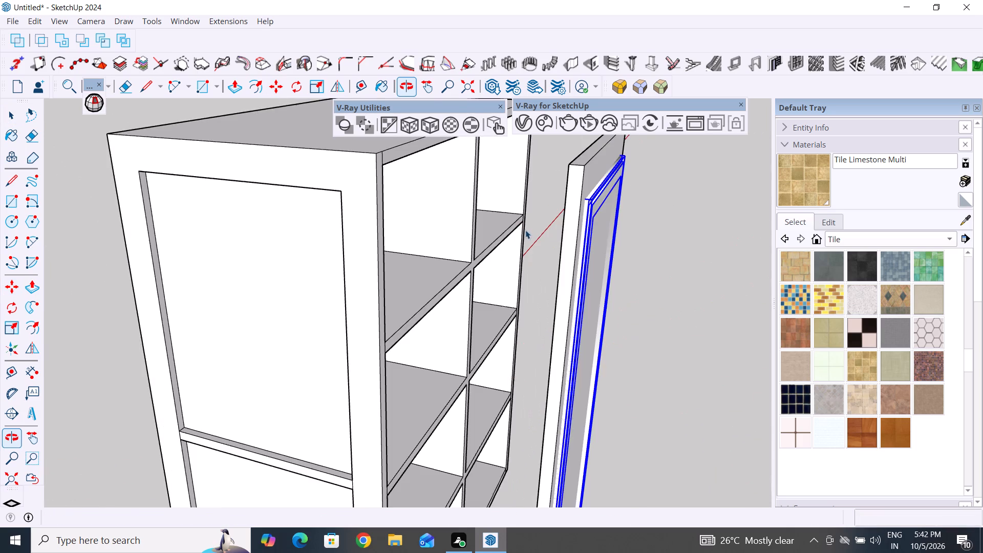
pyautogui.scroll(4, 553, 204)
pyautogui.click(715, 270)
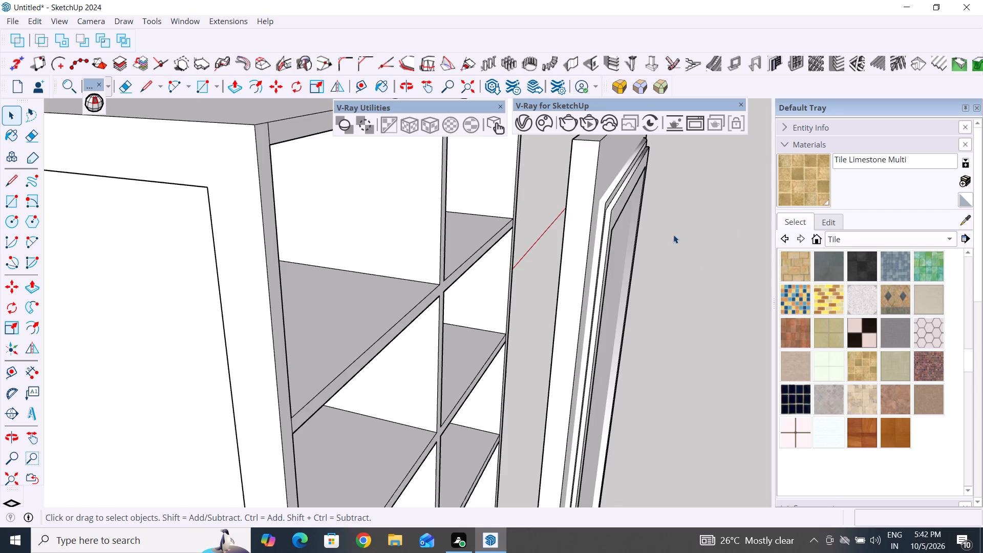
# Move the moulded frame about 2 1/8" so its back meets the door panel's front face, gripping its rear top corner, and deselect it.
pyautogui.scroll(4, 662, 220)
pyautogui.scroll(-6, 656, 253)
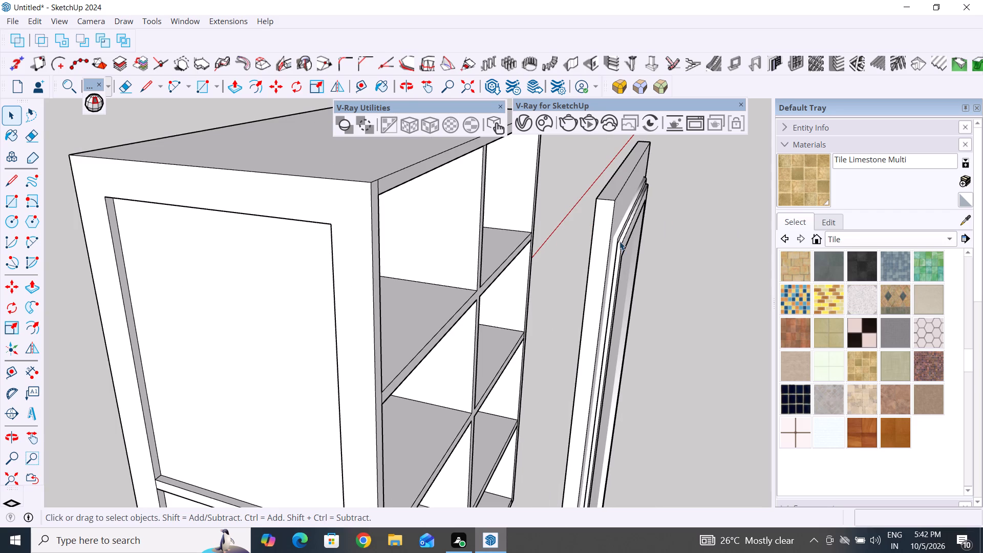
pyautogui.scroll(3, 619, 241)
pyautogui.click(619, 241)
pyautogui.press('m')
pyautogui.scroll(1, 619, 241)
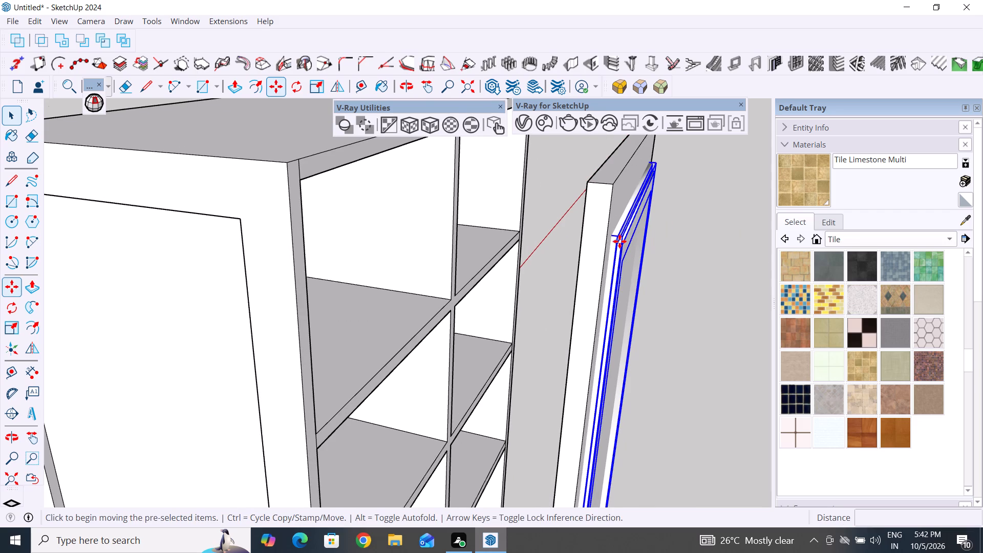
pyautogui.scroll(5, 619, 241)
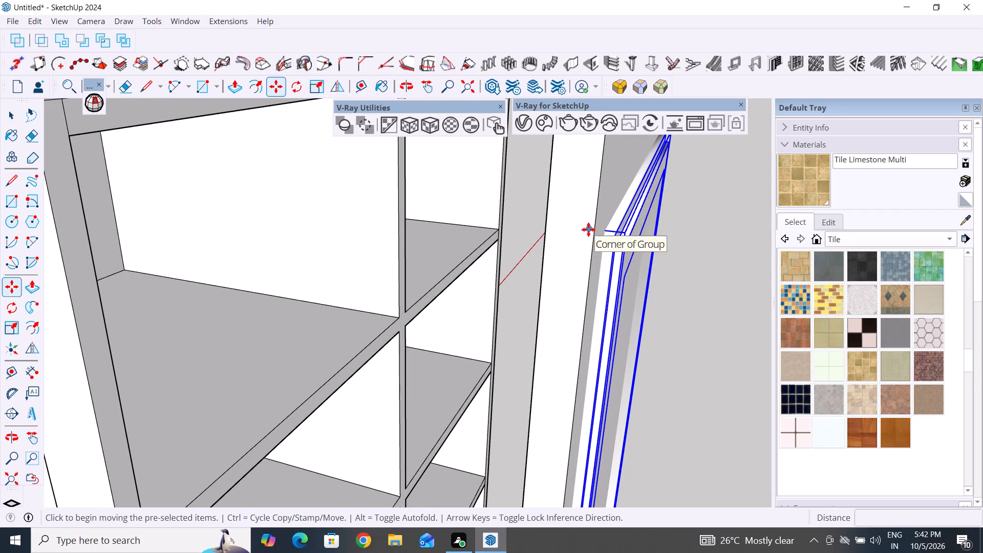
pyautogui.click(588, 229)
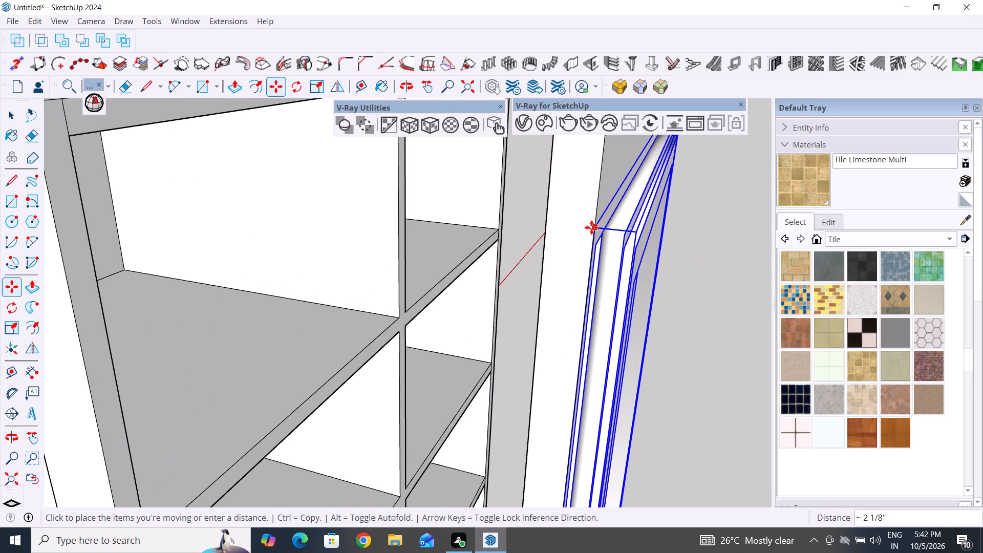
pyautogui.click(591, 228)
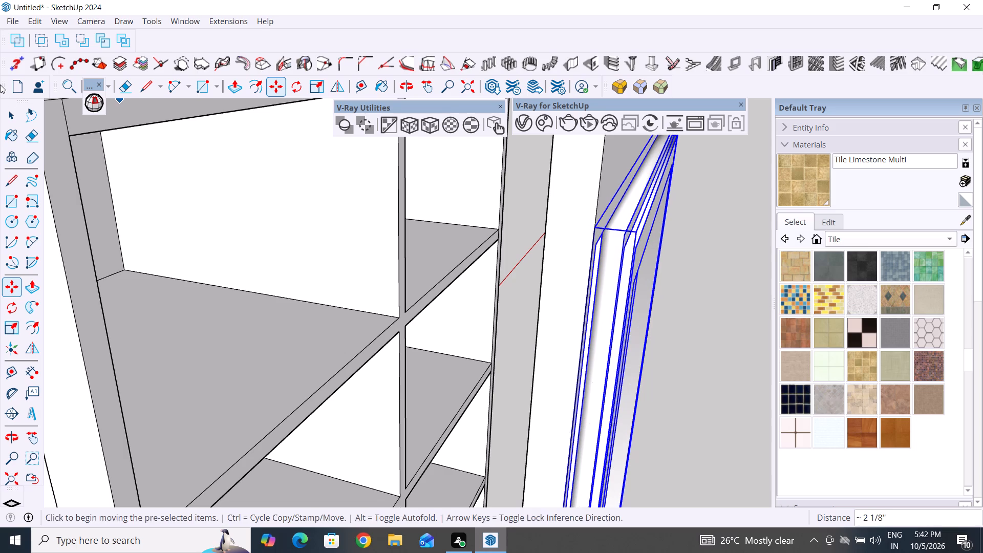
pyautogui.click(12, 120)
pyautogui.click(680, 271)
pyautogui.scroll(-6, 544, 262)
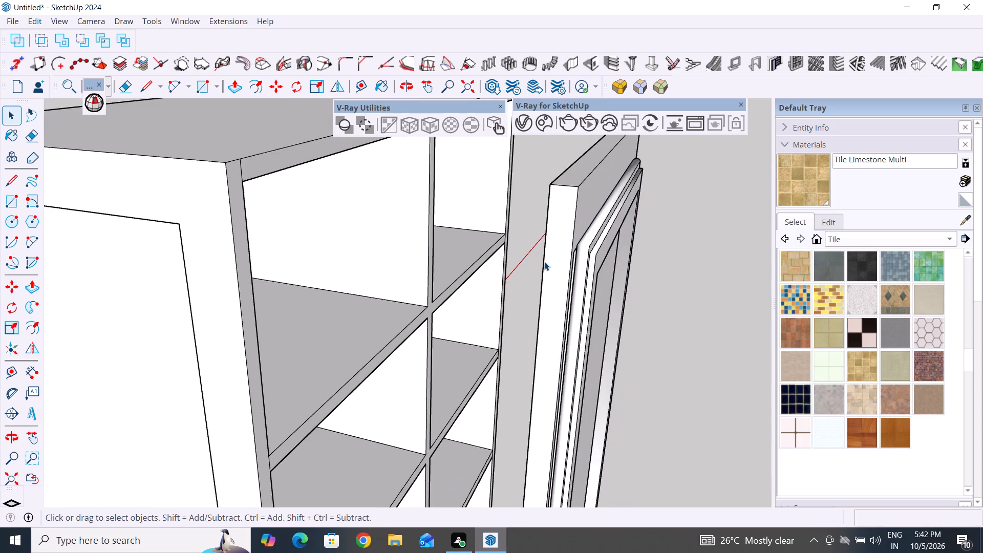
# Shift the moulded frame 1 5/8" along the red axis towards the door panel's right edge, gripping its top right corner, and deselect it.
pyautogui.moveTo(667, 304); pyautogui.dragTo(603, 283, button='middle')
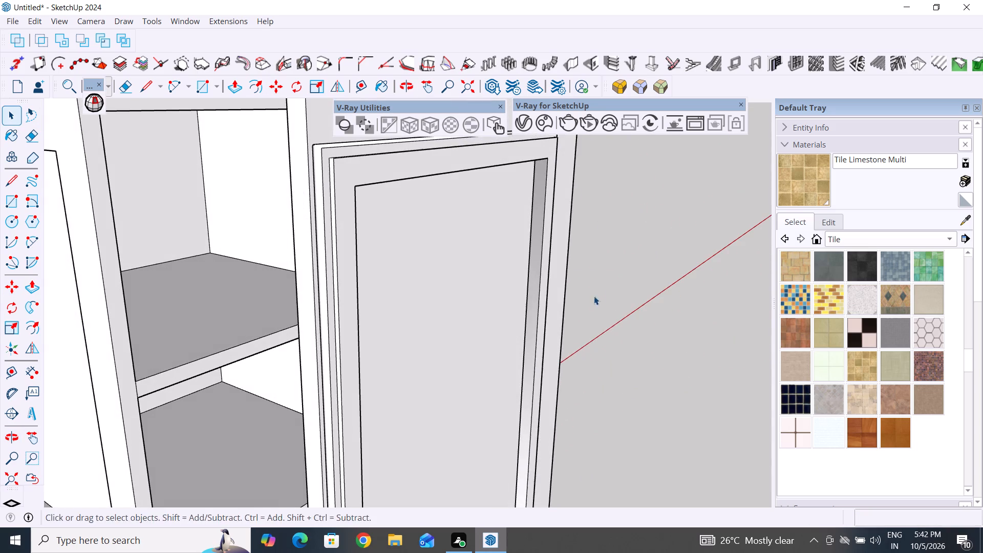
pyautogui.moveTo(574, 302); pyautogui.dragTo(353, 346, button='middle')
pyautogui.scroll(-6, 379, 300)
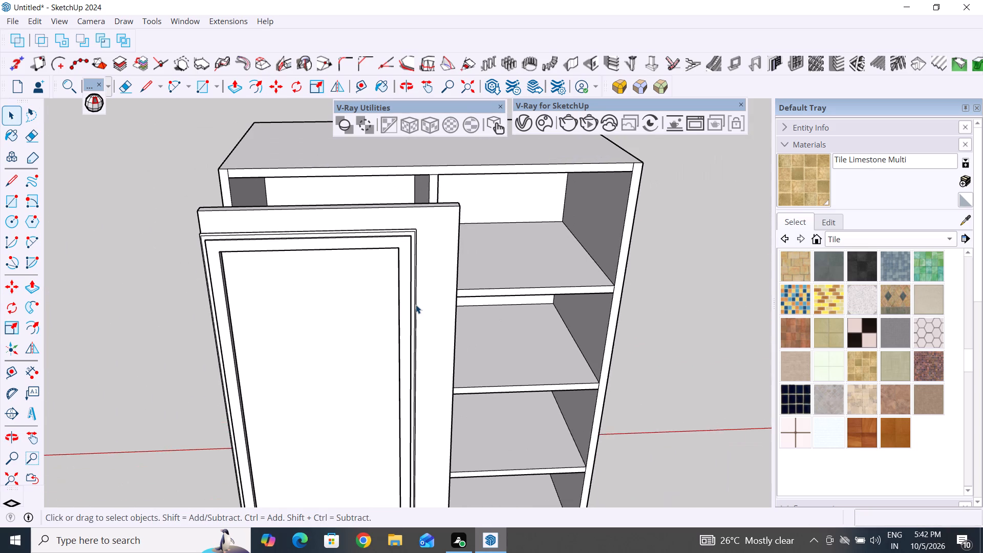
pyautogui.click(416, 305)
pyautogui.press('m')
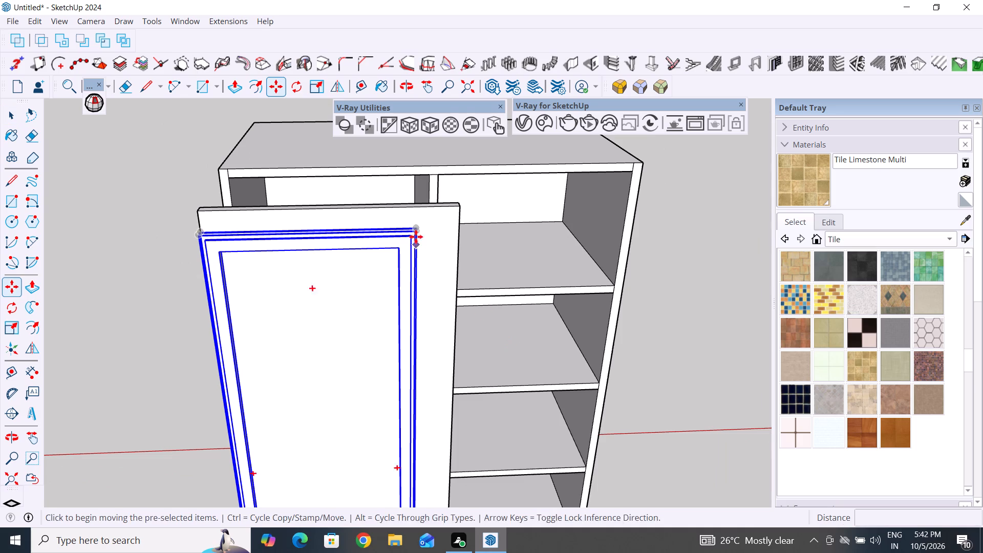
pyautogui.scroll(5, 414, 228)
pyautogui.click(418, 229)
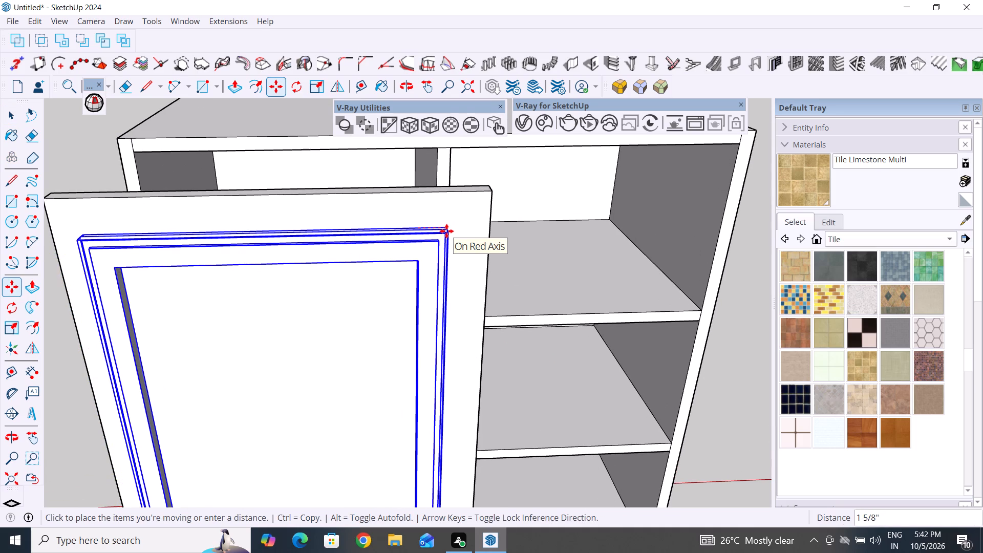
pyautogui.click(446, 231)
pyautogui.click(13, 115)
pyautogui.click(86, 136)
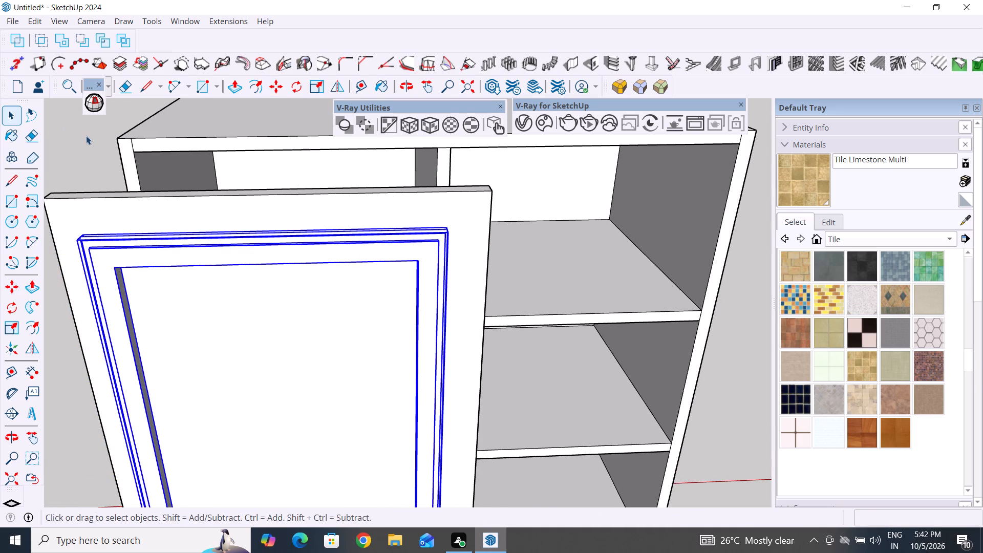
# Nudge the moulded frame 1/4" along the red axis towards the door panel's right edge, gripping its bottom right corner, and deselect it.
pyautogui.scroll(-5, 245, 259)
pyautogui.moveTo(271, 315); pyautogui.dragTo(372, 195, button='middle')
pyautogui.scroll(-6, 312, 282)
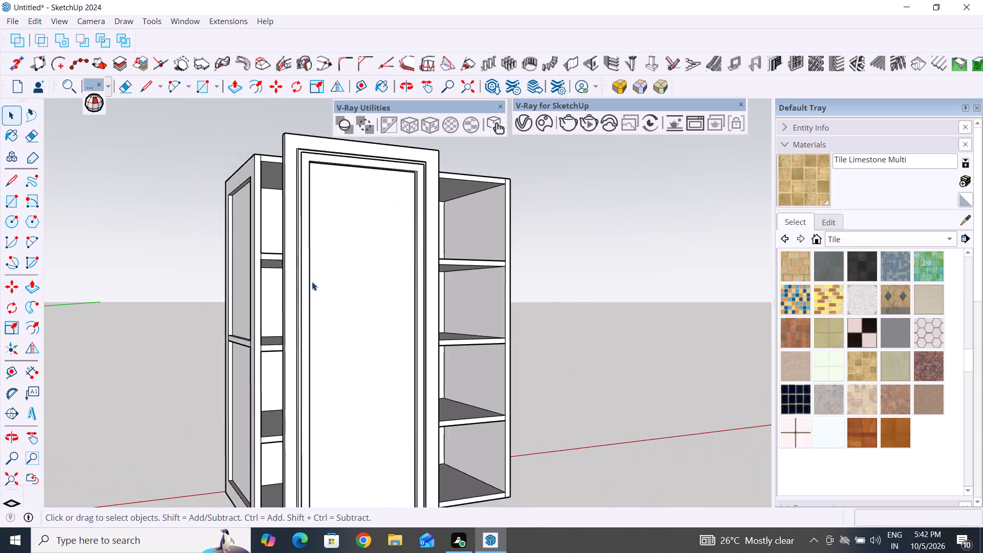
pyautogui.scroll(-4, 312, 282)
pyautogui.moveTo(497, 435); pyautogui.dragTo(376, 434, button='middle')
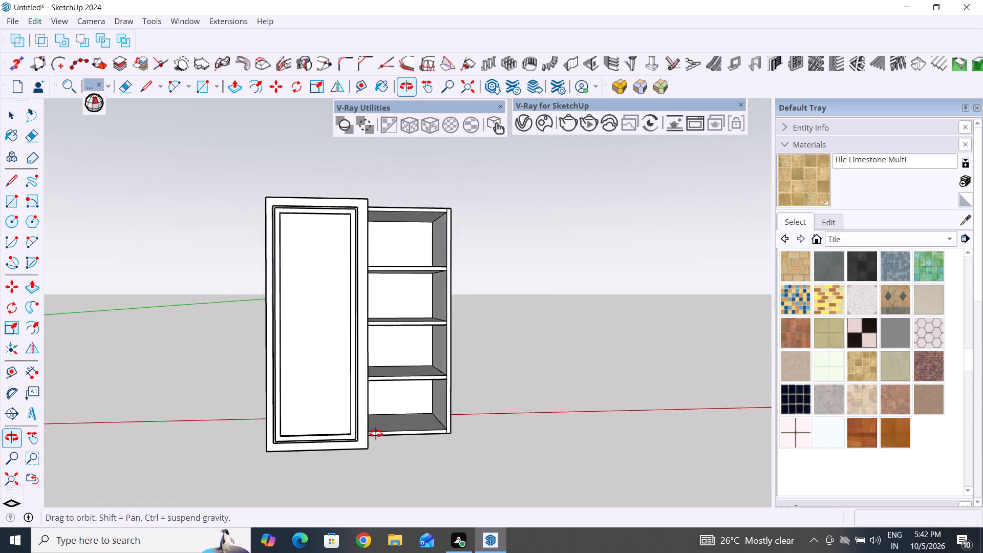
pyautogui.moveTo(376, 434); pyautogui.dragTo(361, 431, button='middle')
pyautogui.scroll(9, 338, 442)
pyautogui.click(341, 431)
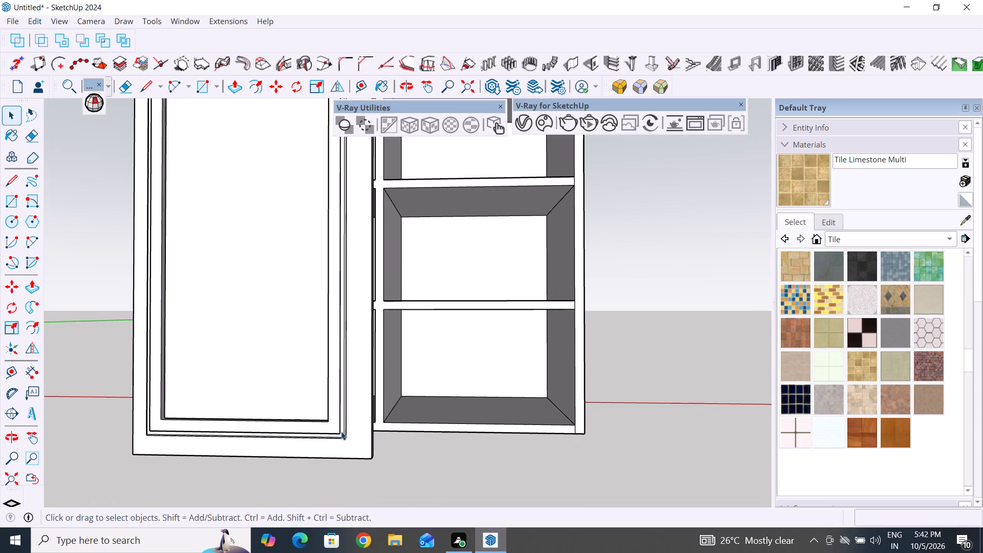
pyautogui.press('m')
pyautogui.scroll(9, 343, 449)
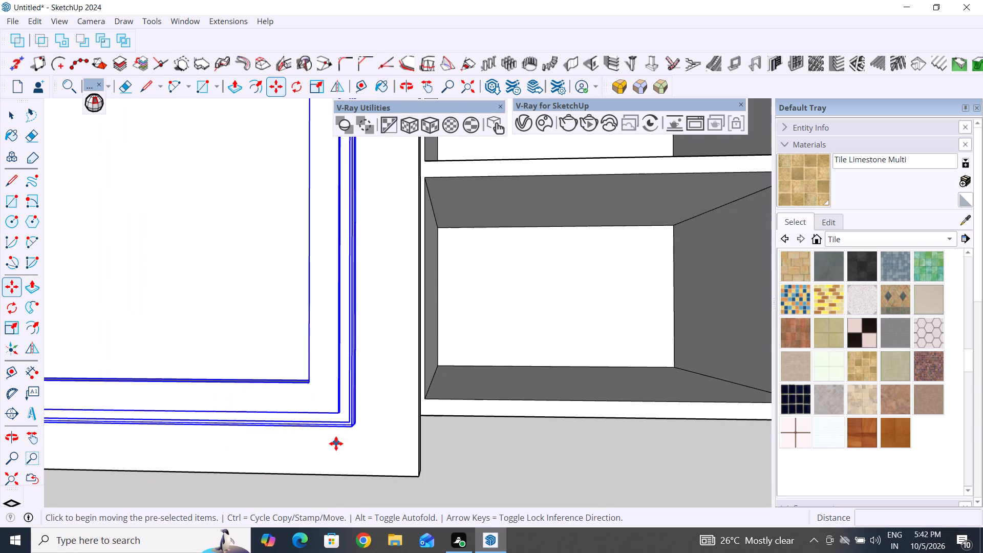
pyautogui.click(356, 427)
pyautogui.click(361, 427)
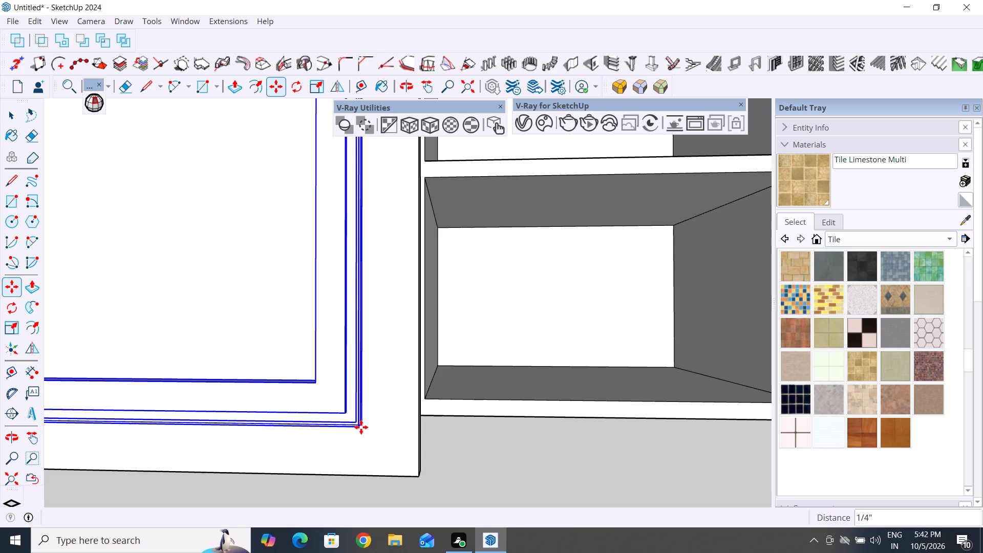
pyautogui.click(7, 115)
pyautogui.scroll(-4, 601, 513)
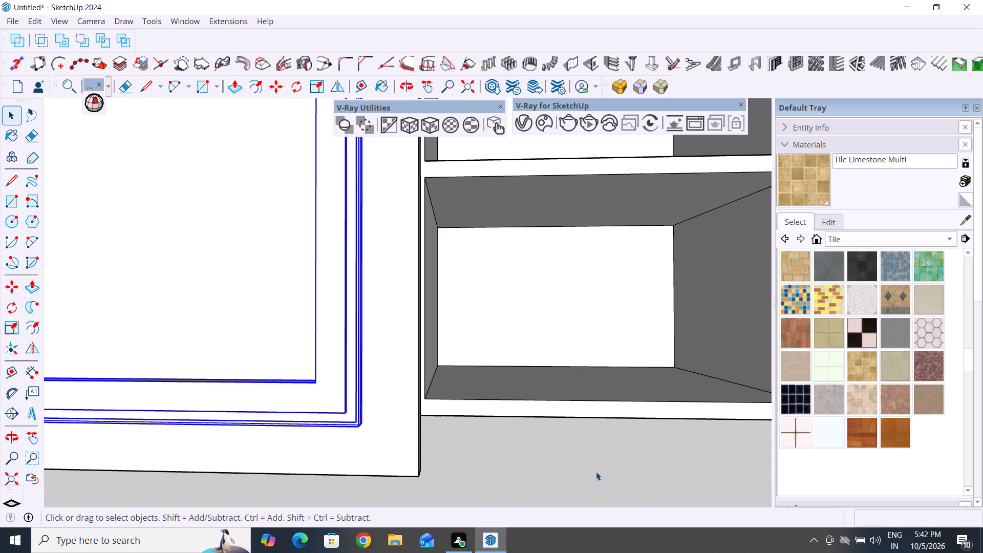
pyautogui.scroll(-7, 609, 442)
pyautogui.click(603, 456)
# Place a vertical guide about 3 1/2" in from the door panel's left edge, at the moulded frame's inner edge.
pyautogui.scroll(-6, 603, 456)
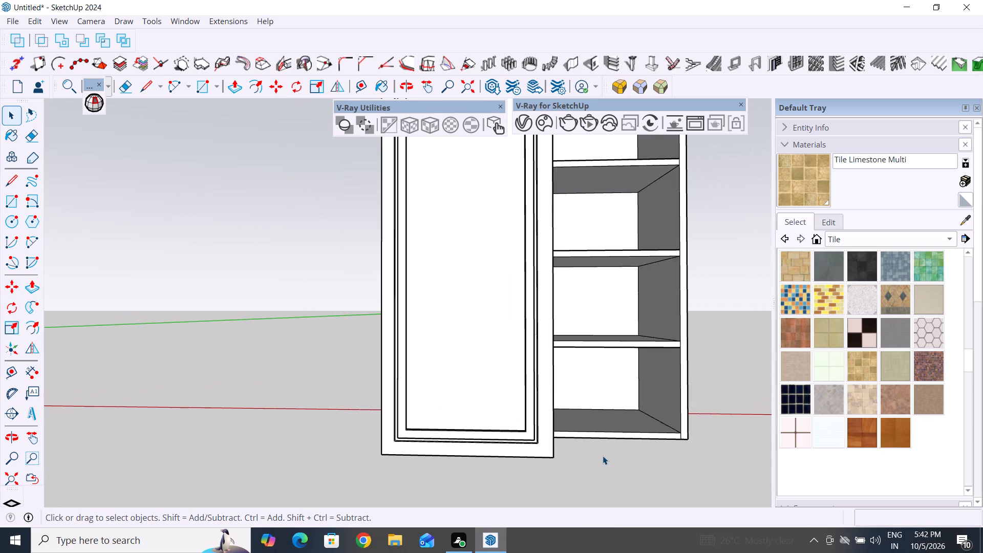
pyautogui.scroll(-5, 603, 456)
pyautogui.moveTo(649, 439); pyautogui.dragTo(653, 491, button='middle')
pyautogui.moveTo(534, 343); pyautogui.dragTo(625, 430, button='middle')
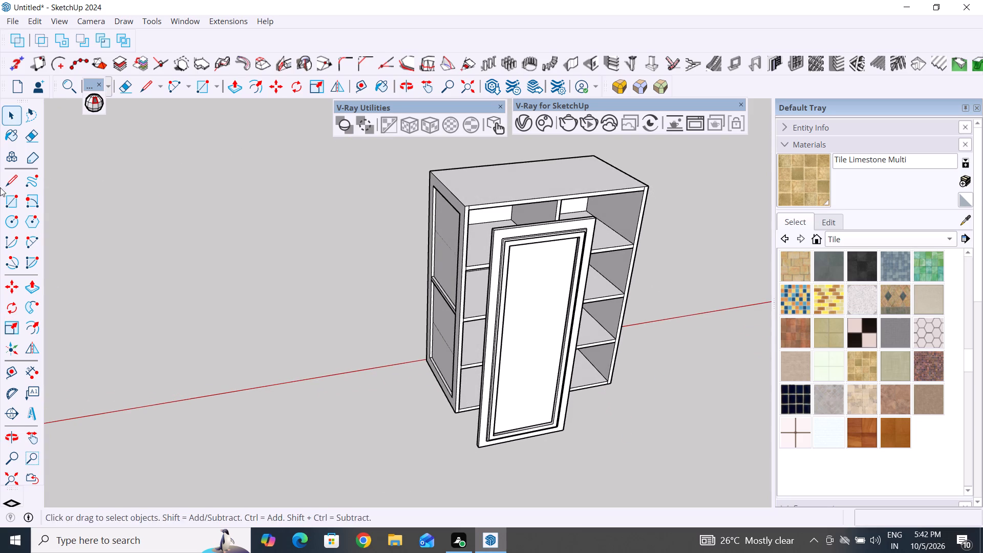
pyautogui.click(9, 371)
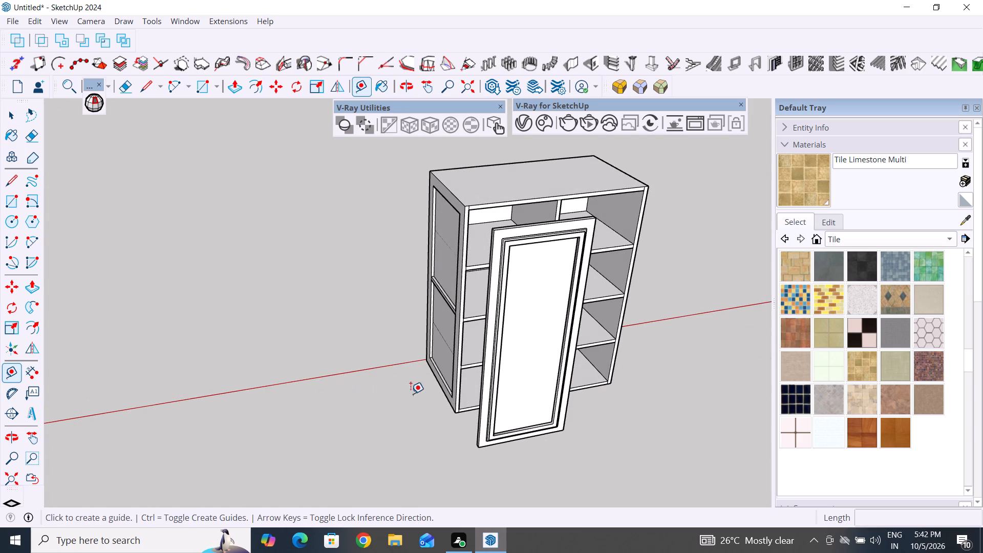
pyautogui.scroll(8, 502, 341)
pyautogui.scroll(-7, 491, 314)
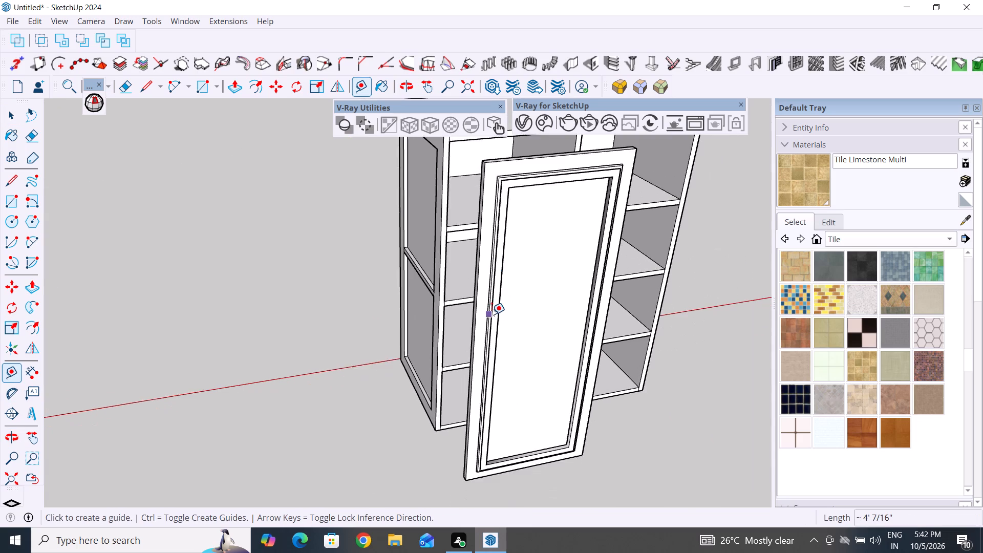
pyautogui.scroll(-4, 491, 314)
pyautogui.moveTo(497, 456); pyautogui.dragTo(460, 326, button='middle')
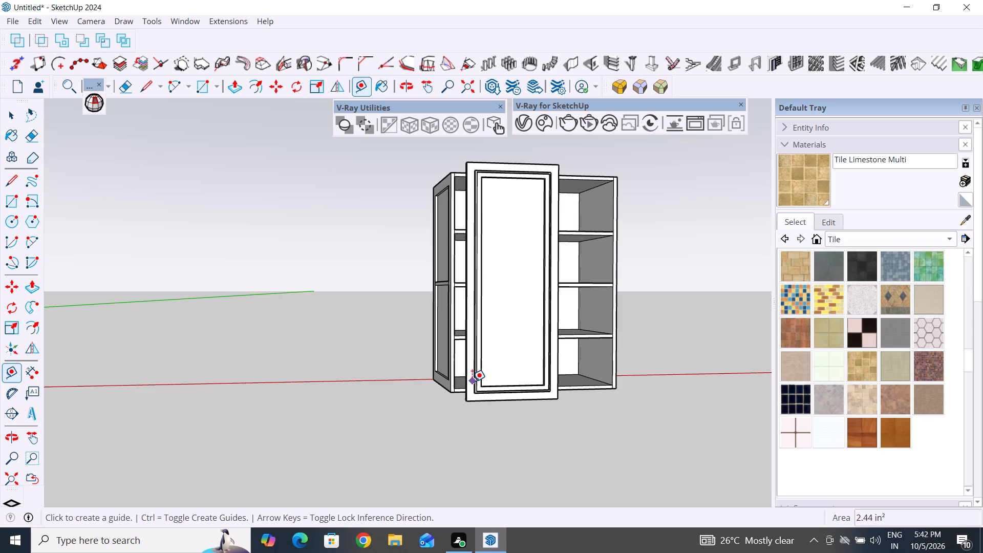
pyautogui.scroll(9, 472, 381)
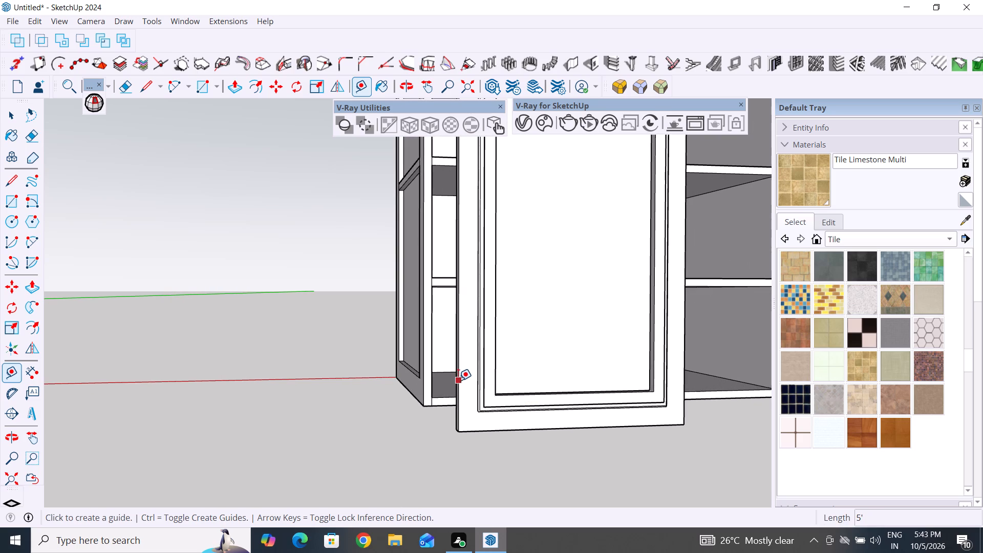
pyautogui.click(459, 381)
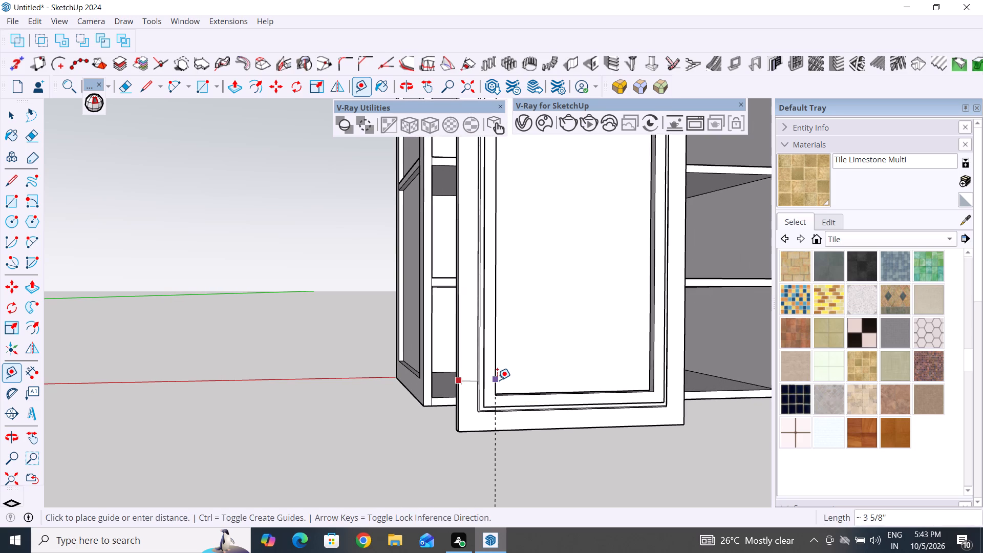
pyautogui.scroll(4, 497, 380)
pyautogui.moveTo(497, 380); pyautogui.dragTo(369, 396, button='middle')
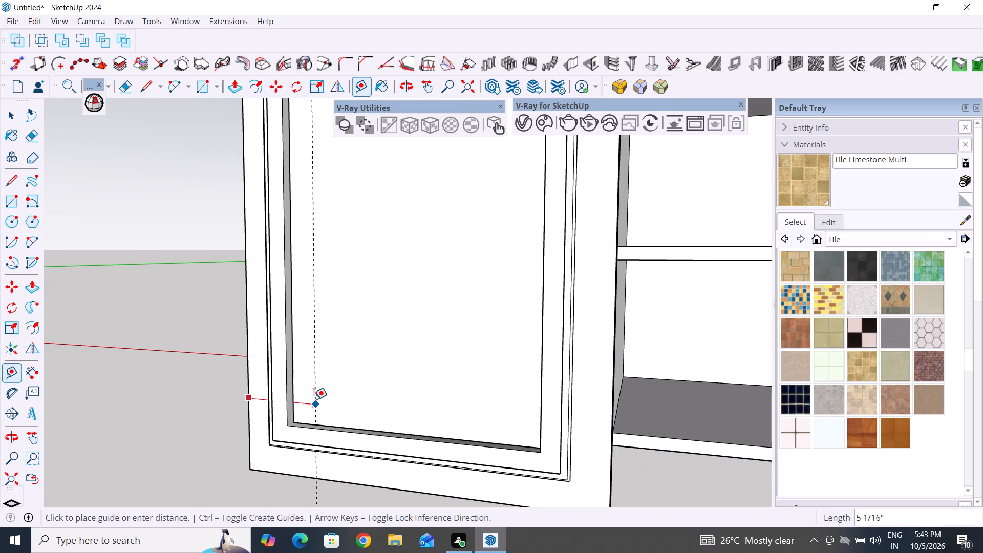
pyautogui.click(298, 406)
# Place a vertical guide about 3 13/16" in from the door panel's right edge, at the moulded frame's inner edge.
pyautogui.scroll(-2, 457, 398)
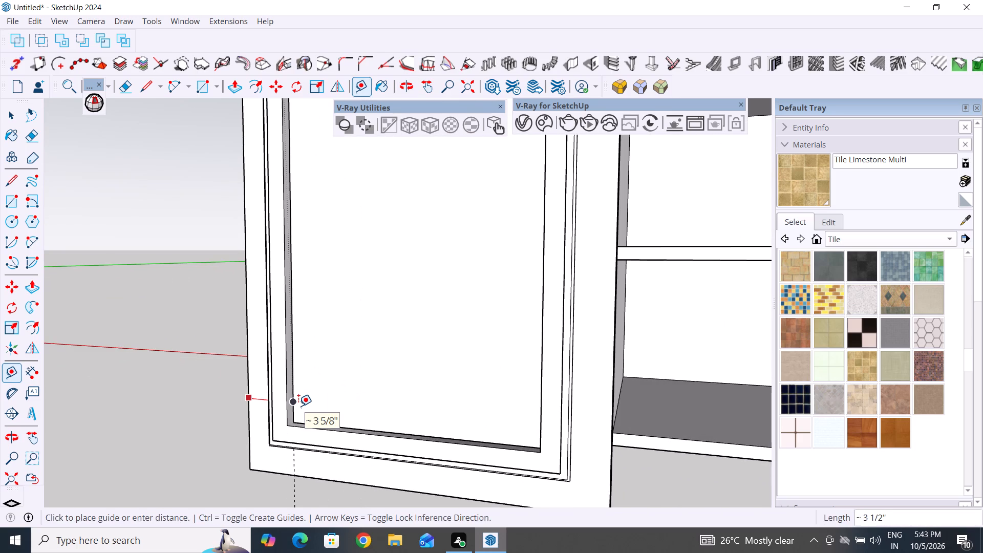
pyautogui.scroll(-2, 298, 406)
pyautogui.moveTo(472, 414); pyautogui.dragTo(664, 413, button='middle')
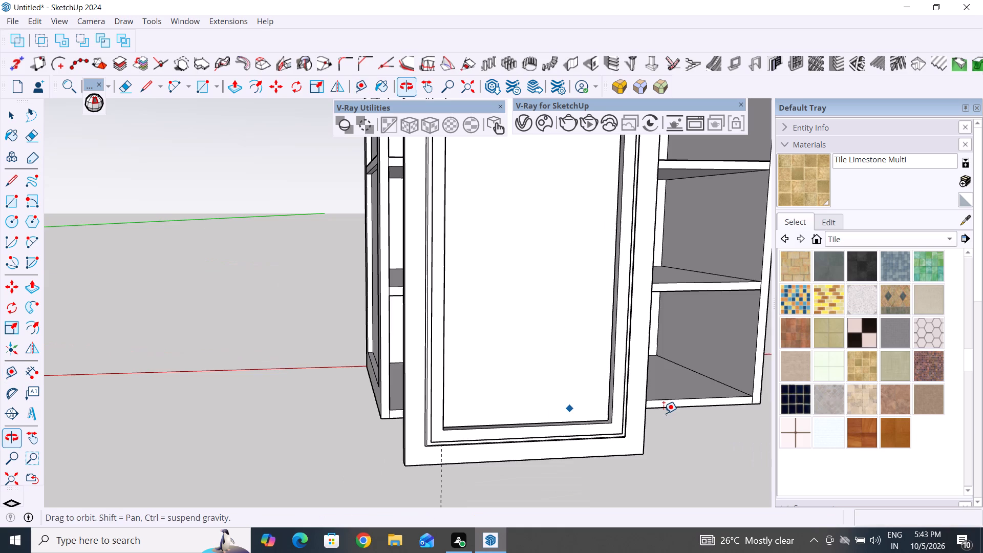
pyautogui.moveTo(664, 413); pyautogui.dragTo(657, 458, button='middle')
pyautogui.scroll(4, 663, 412)
pyautogui.moveTo(663, 412); pyautogui.dragTo(637, 410, button='middle')
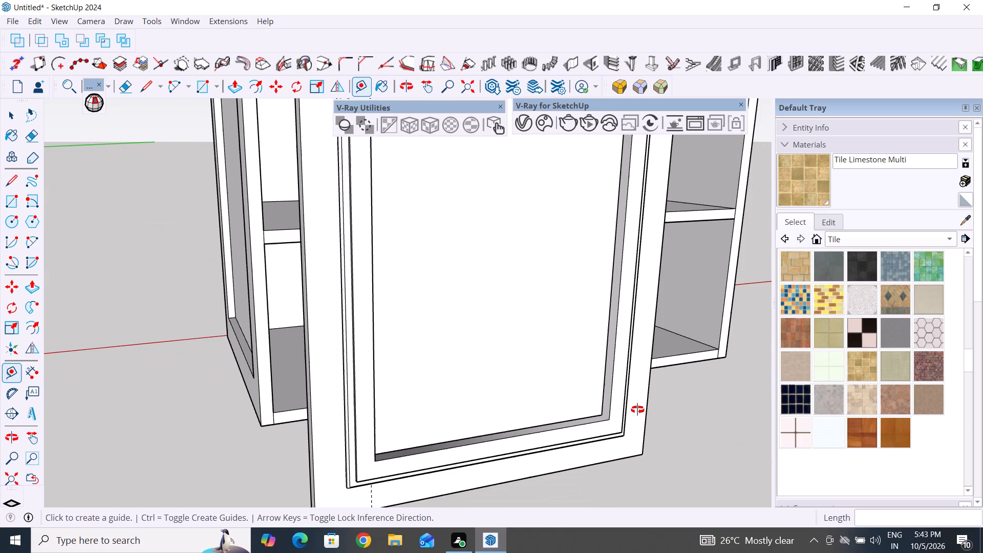
pyautogui.moveTo(637, 410); pyautogui.dragTo(593, 416, button='middle')
pyautogui.scroll(1, 593, 416)
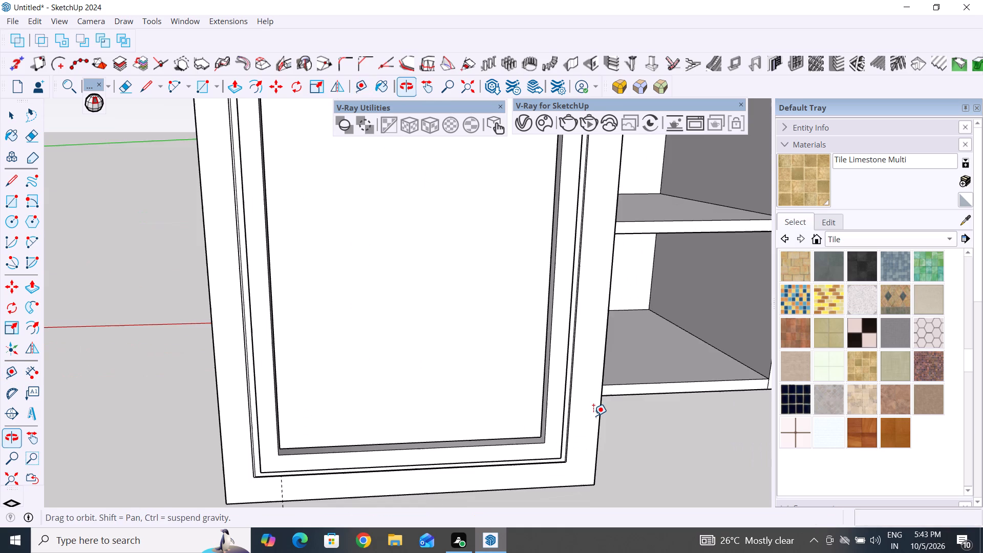
pyautogui.click(600, 420)
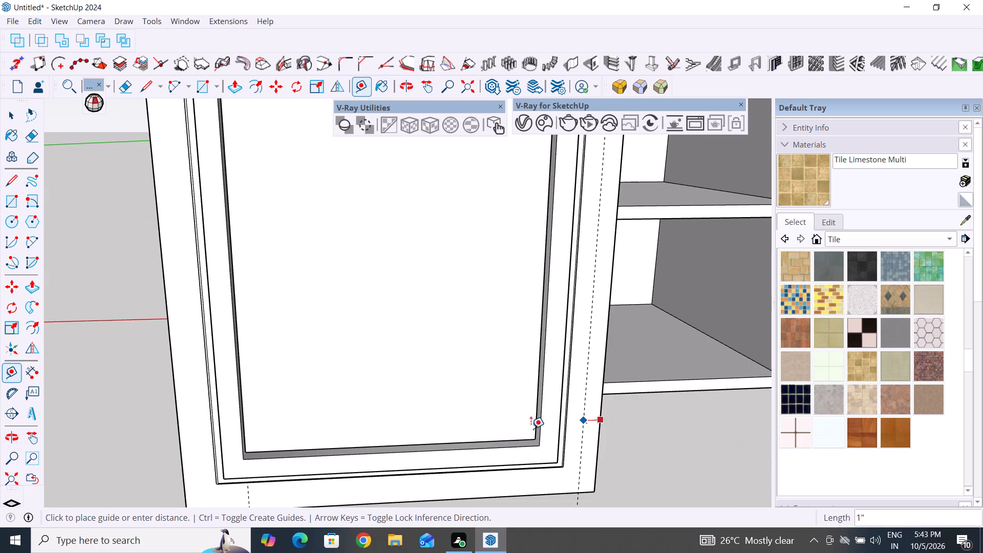
pyautogui.click(536, 434)
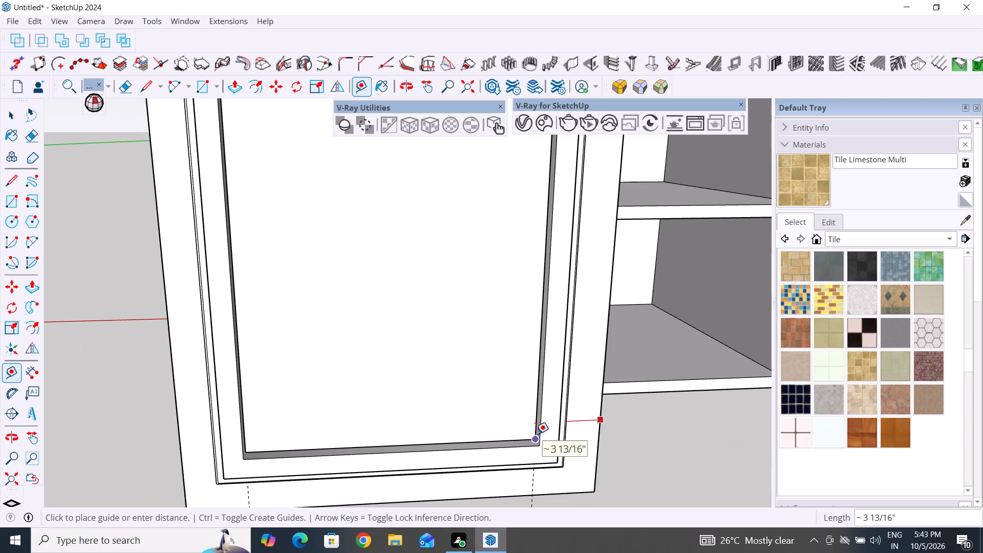
pyautogui.click(14, 113)
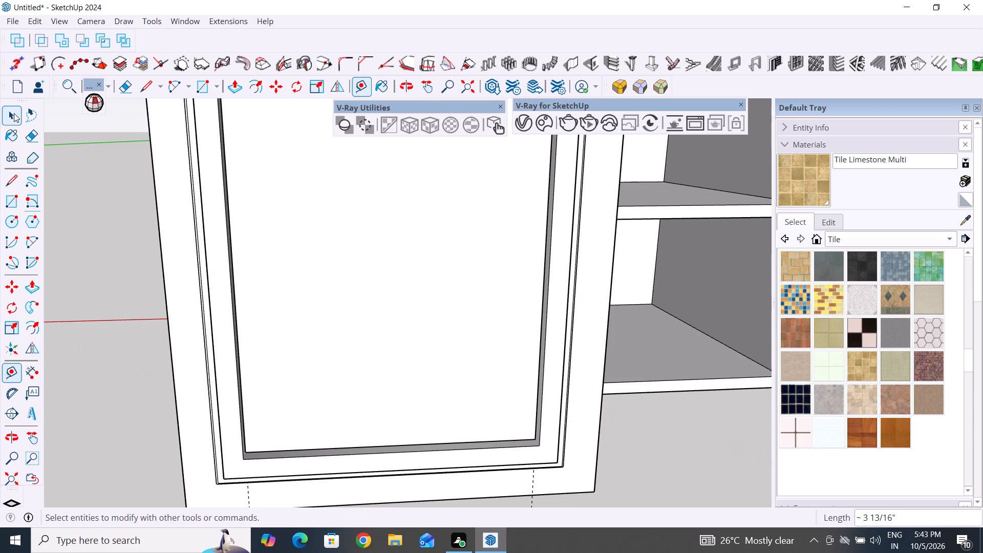
# Place a horizontal guide about 3 5/8" up from the door panel's bottom edge, at the moulded frame's inner edge.
pyautogui.click(8, 374)
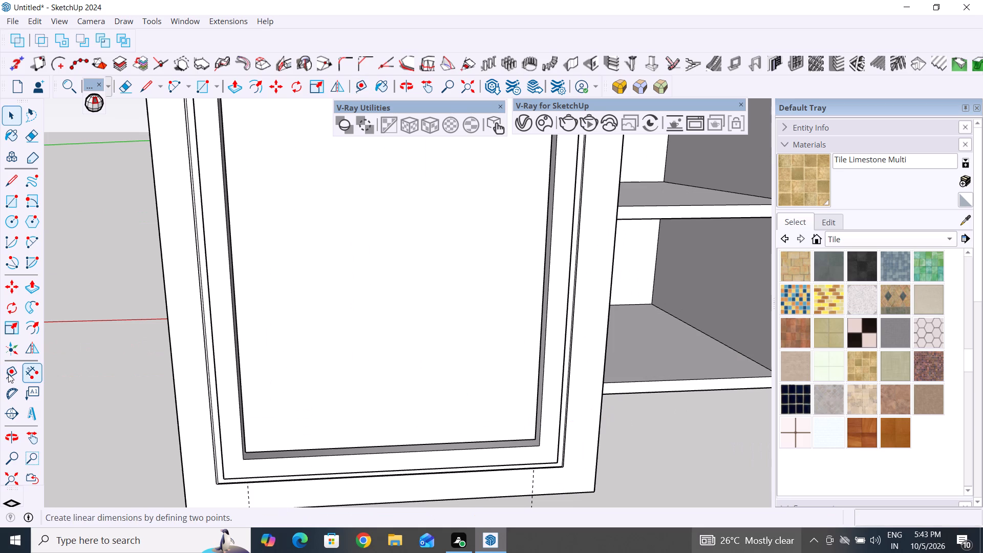
pyautogui.scroll(-4, 336, 325)
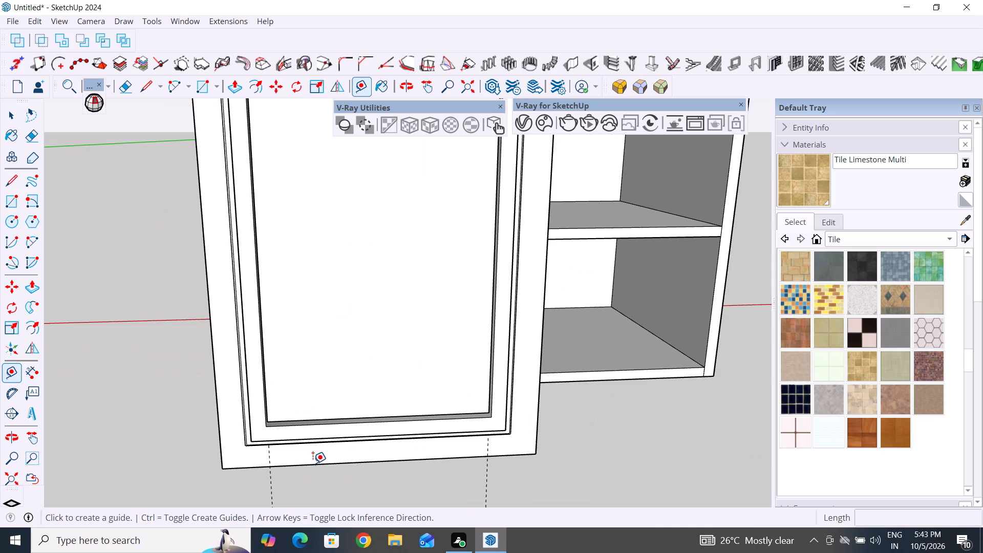
pyautogui.click(313, 463)
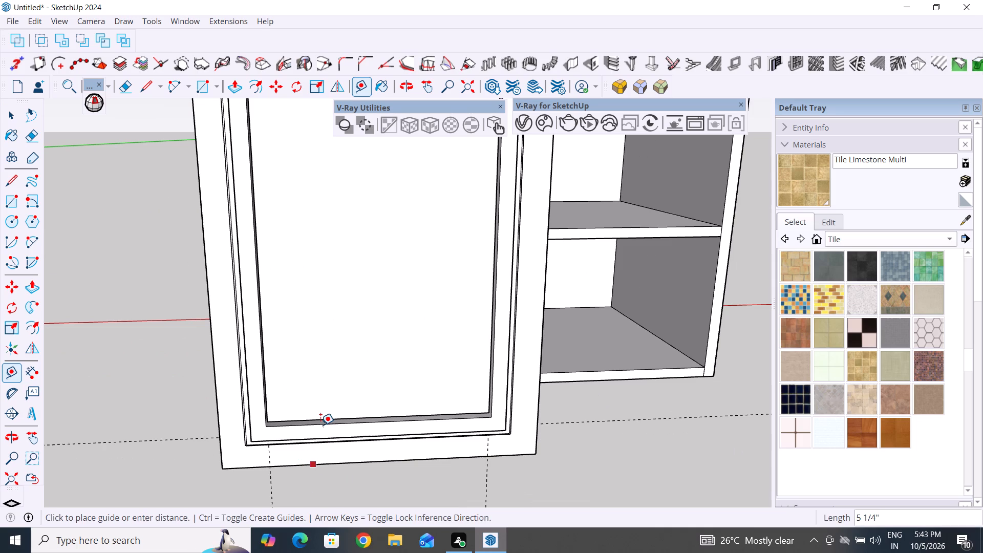
pyautogui.click(322, 418)
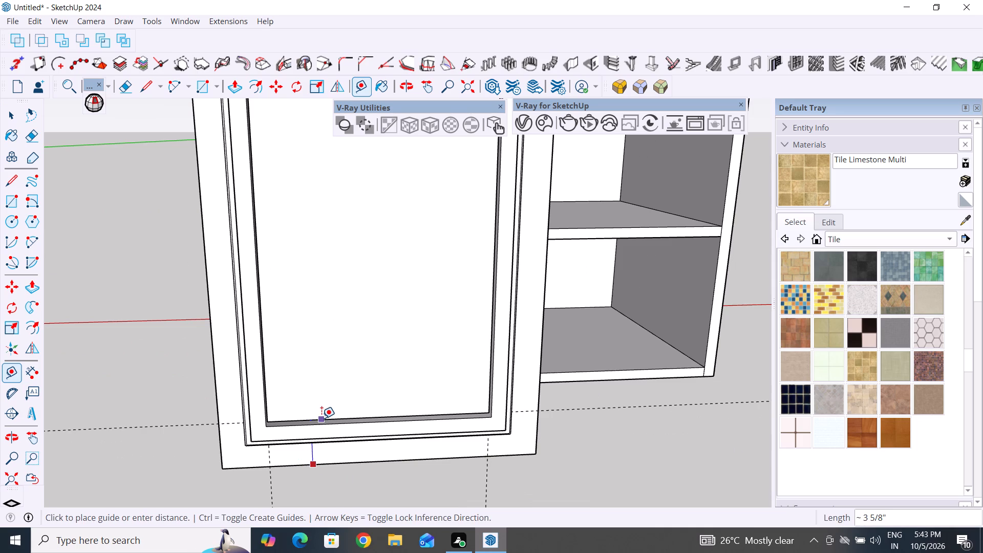
pyautogui.click(13, 108)
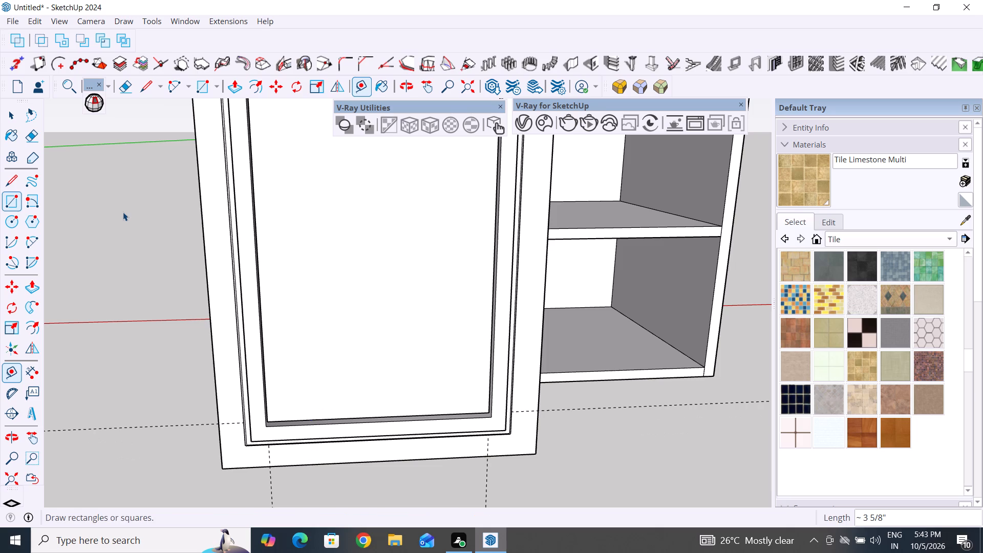
pyautogui.click(128, 222)
# Place a horizontal guide about 3 11/16" down from the door panel's top edge, at the moulded frame's inner edge.
pyautogui.scroll(-9, 281, 416)
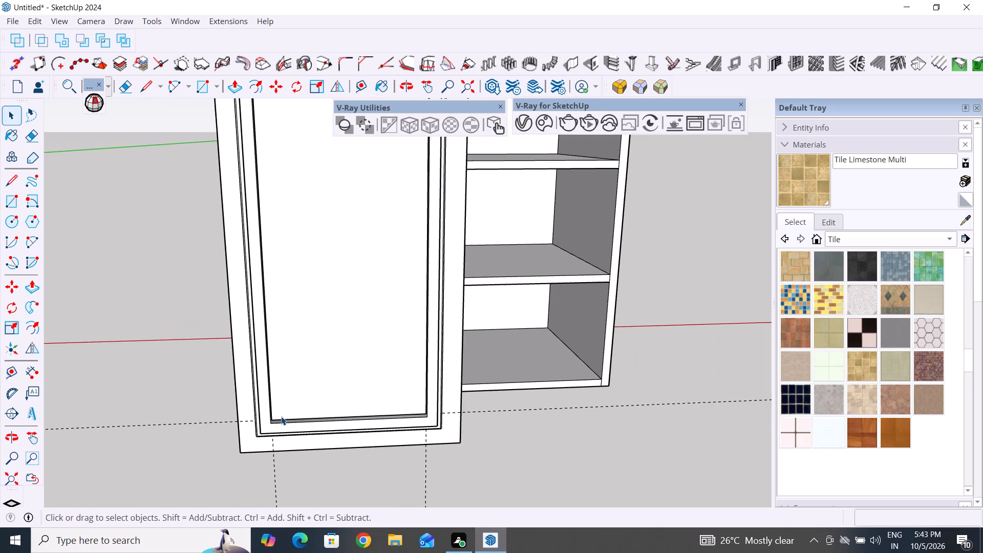
pyautogui.scroll(-5, 281, 416)
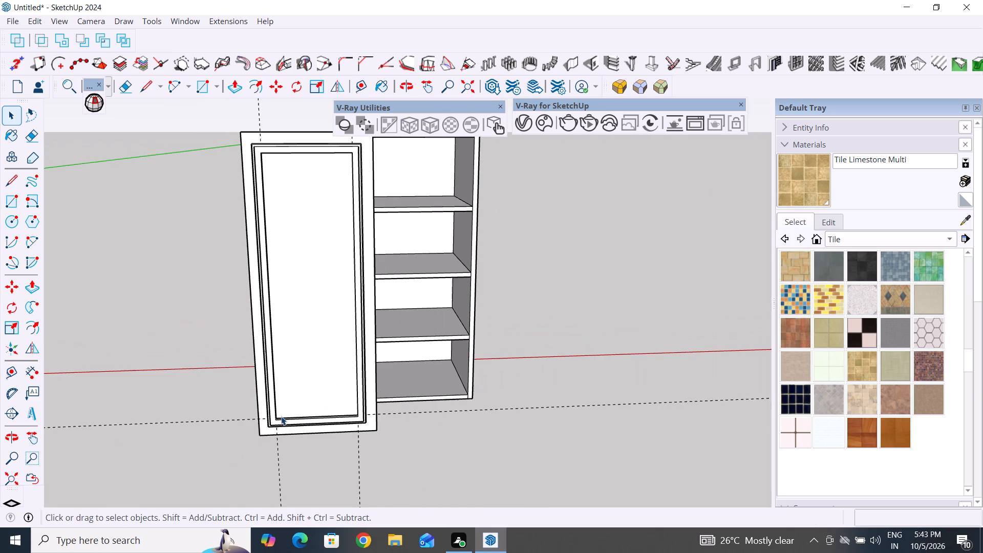
pyautogui.scroll(8, 292, 114)
pyautogui.scroll(-2, 337, 165)
pyautogui.moveTo(396, 220); pyautogui.dragTo(431, 224, button='middle')
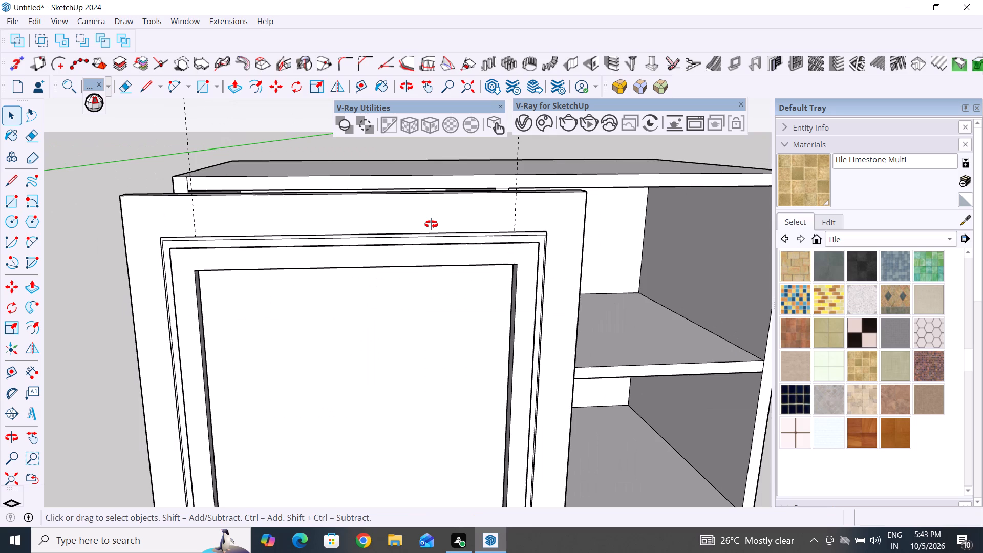
pyautogui.moveTo(431, 224); pyautogui.dragTo(434, 226, button='middle')
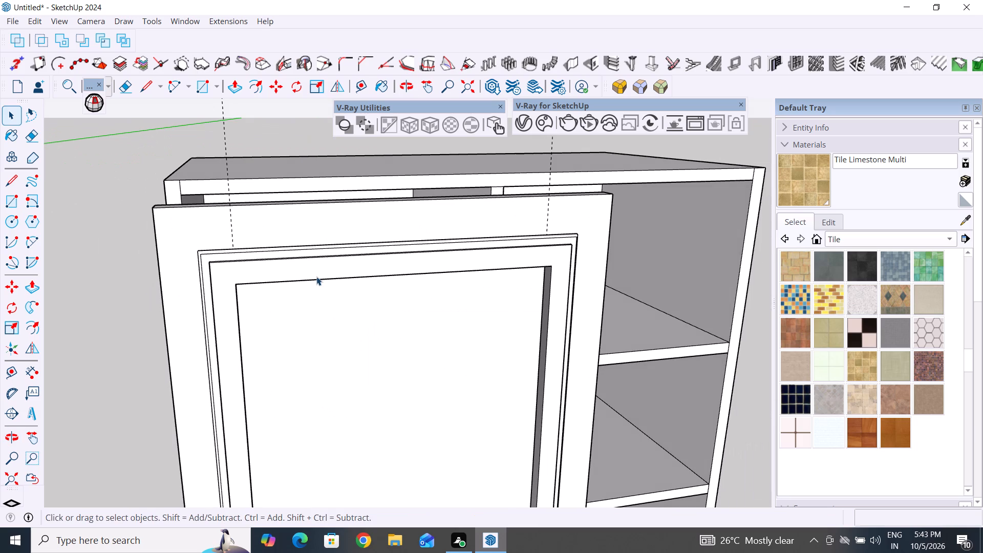
pyautogui.scroll(-4, 381, 350)
pyautogui.moveTo(389, 357); pyautogui.dragTo(424, 379, button='middle')
pyautogui.scroll(-2, 430, 245)
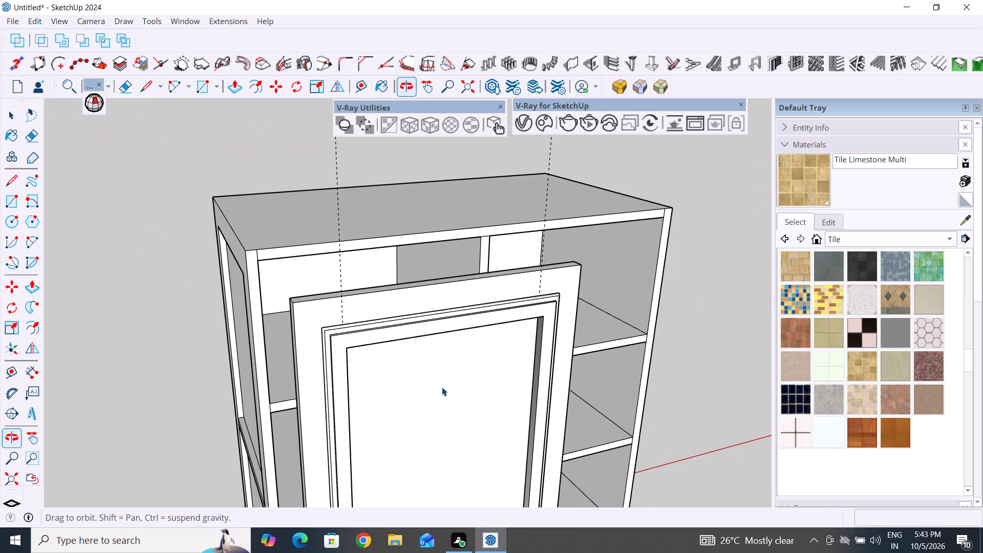
pyautogui.scroll(-1, 442, 387)
pyautogui.scroll(3, 439, 476)
pyautogui.moveTo(473, 390); pyautogui.dragTo(456, 354, button='middle')
pyautogui.scroll(-3, 456, 354)
pyautogui.scroll(3, 527, 163)
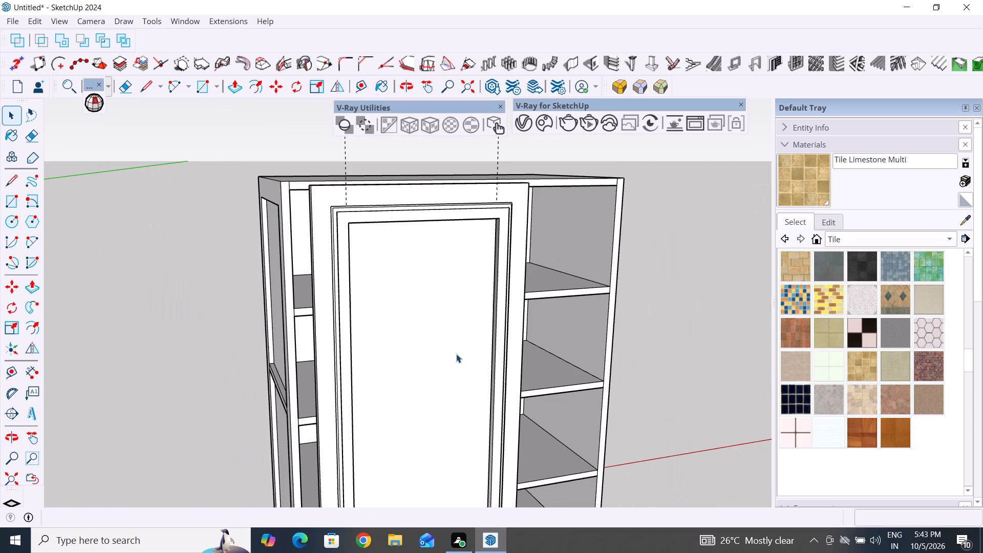
pyautogui.moveTo(493, 289); pyautogui.dragTo(489, 267, button='middle')
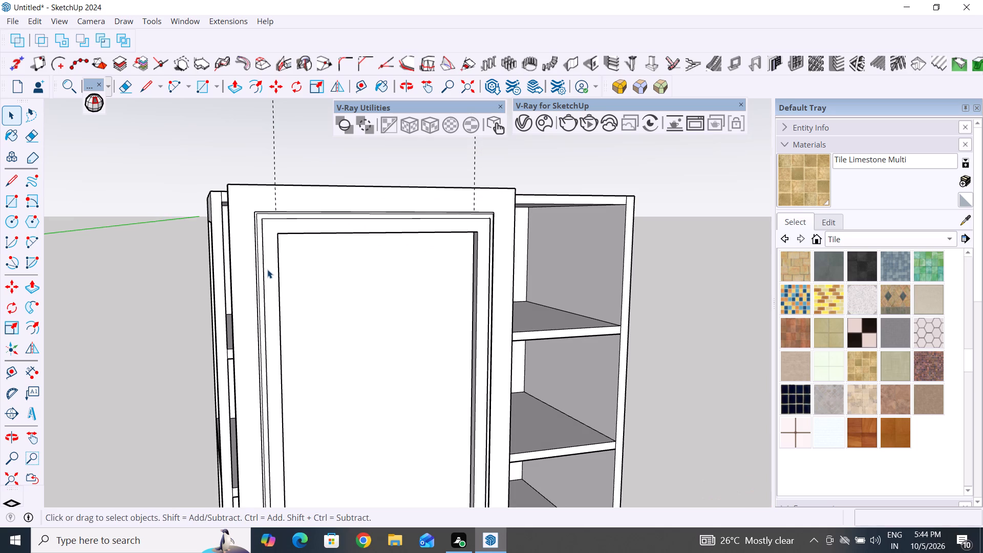
pyautogui.click(16, 374)
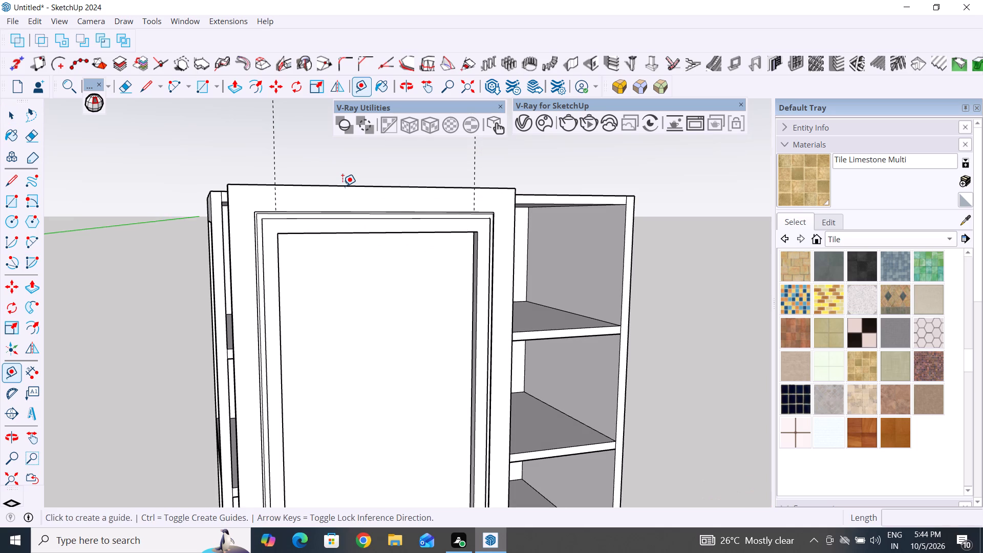
pyautogui.click(348, 182)
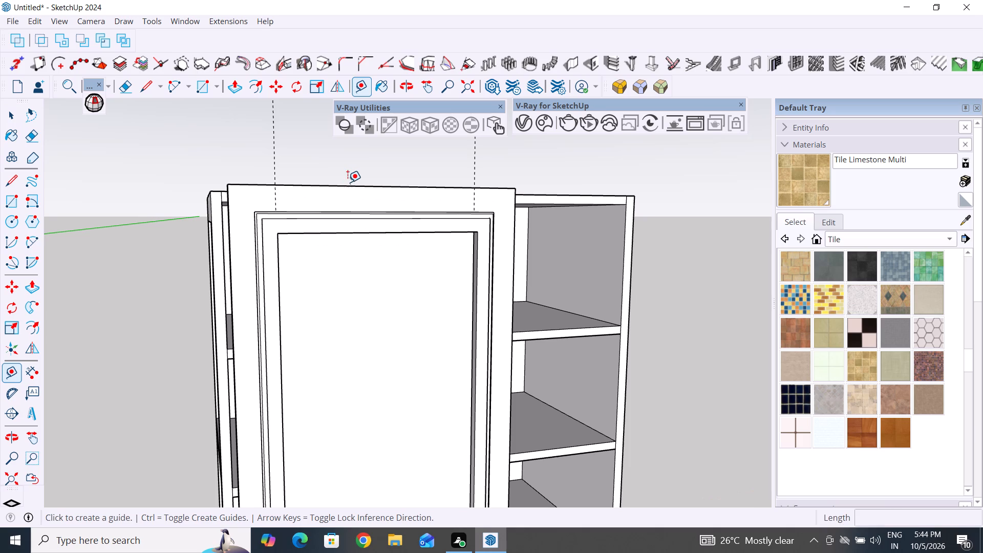
pyautogui.click(11, 108)
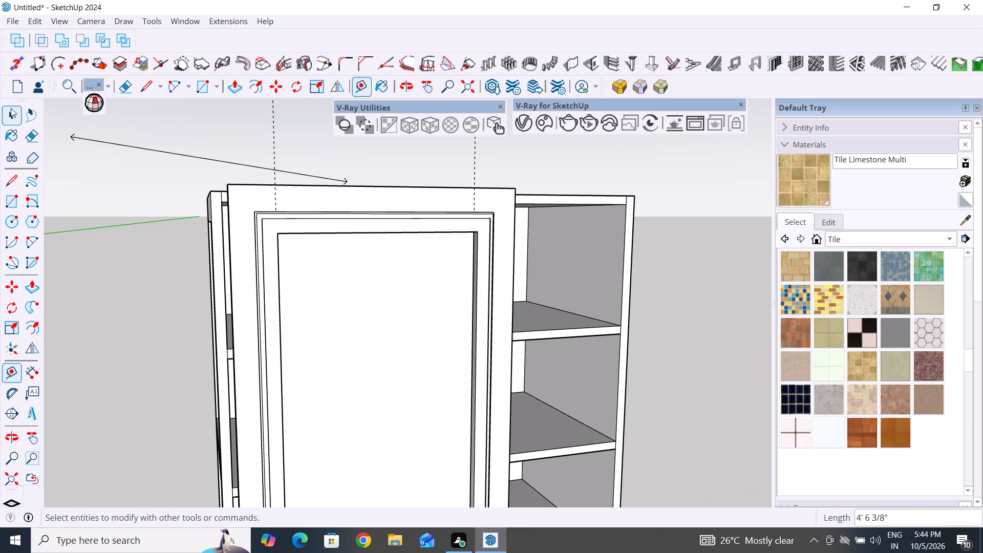
pyautogui.click(15, 371)
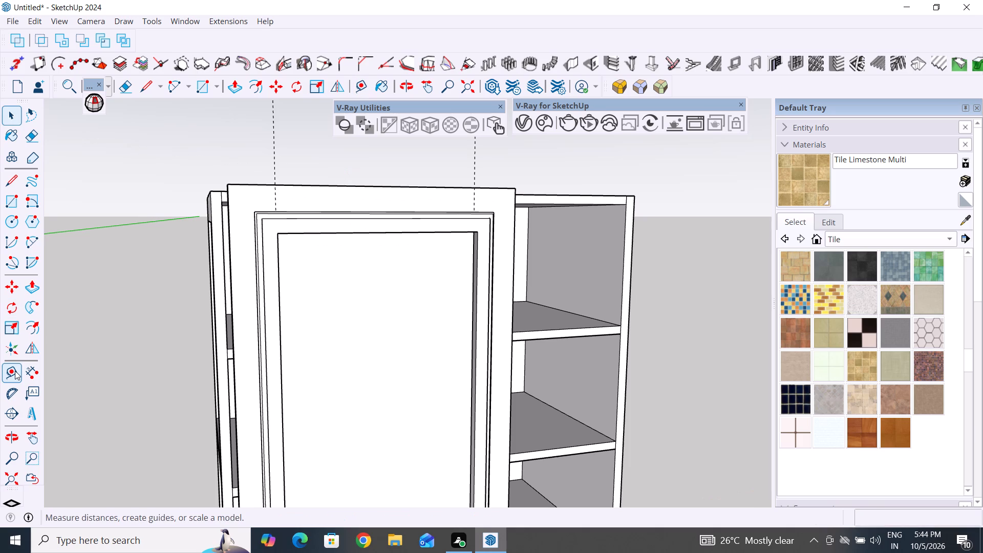
pyautogui.click(343, 184)
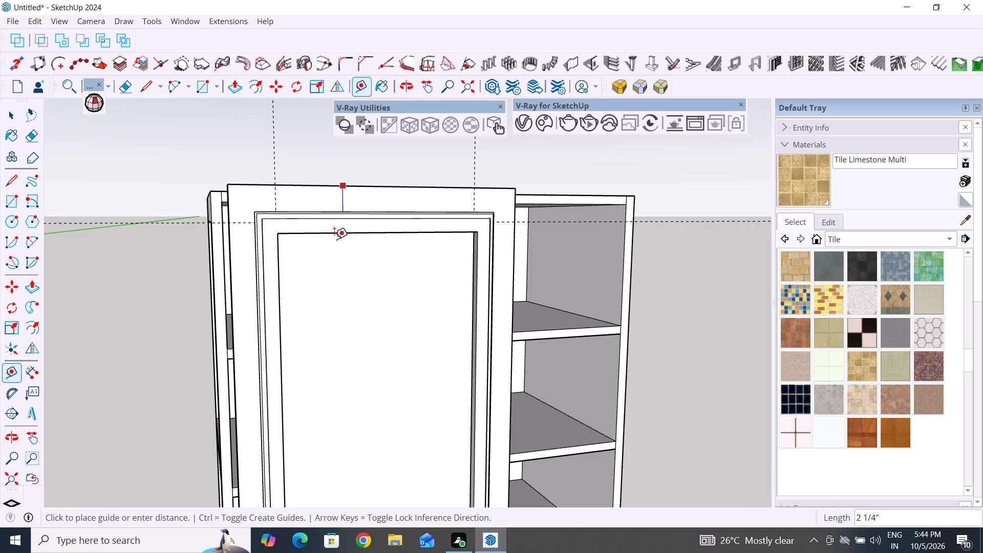
pyautogui.scroll(8, 329, 241)
pyautogui.moveTo(329, 241); pyautogui.dragTo(302, 186, button='middle')
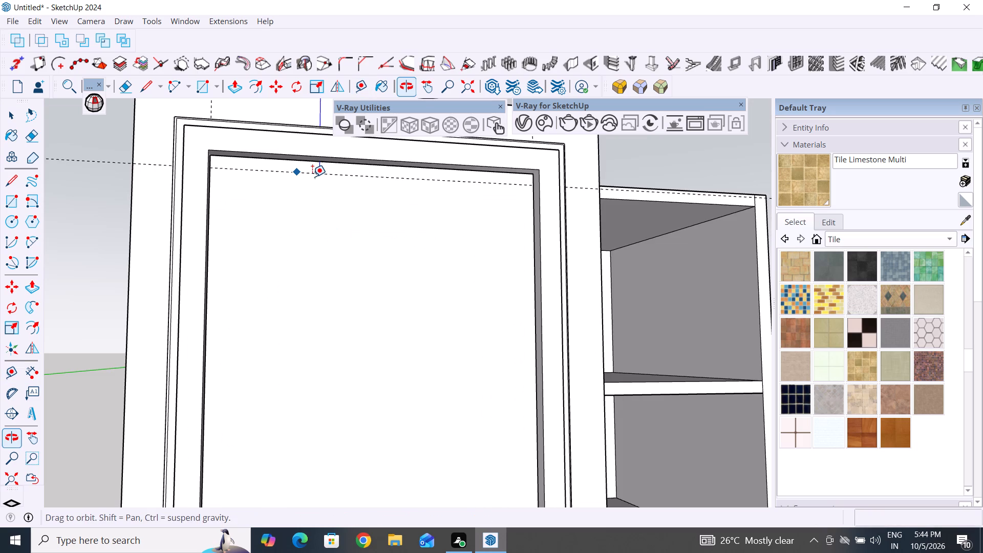
pyautogui.click(319, 164)
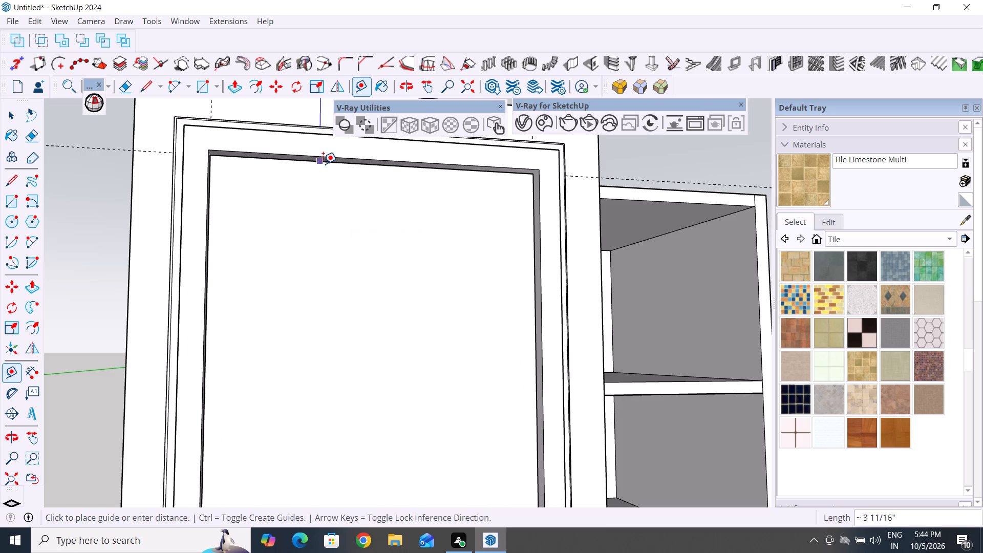
pyautogui.click(15, 118)
pyautogui.click(66, 188)
# Move the moulded frame about 4' 8 1/8" off the door panel to stand clear beside the cabinet, gripping its bottom left corner.
pyautogui.scroll(-6, 250, 301)
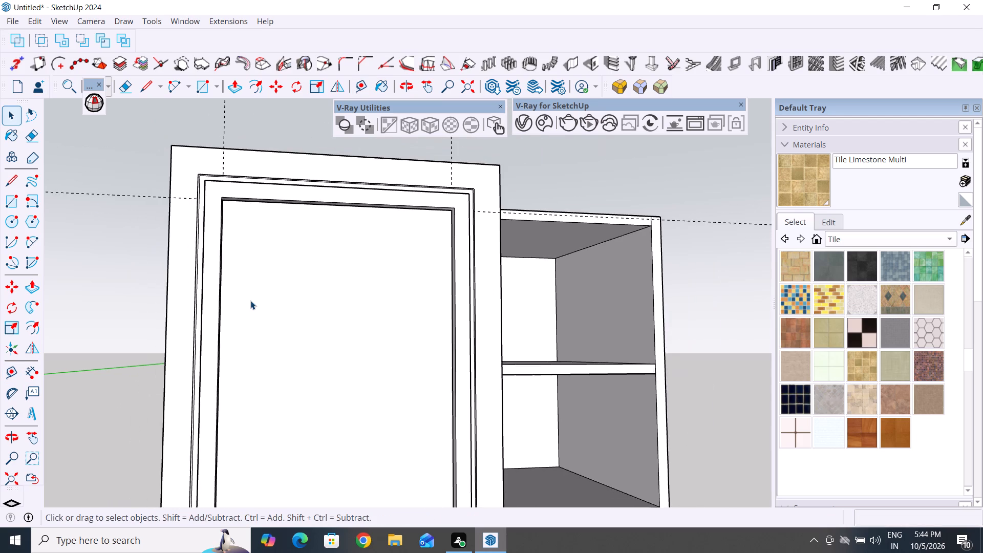
pyautogui.scroll(-15, 250, 301)
pyautogui.moveTo(264, 399); pyautogui.dragTo(276, 457, button='middle')
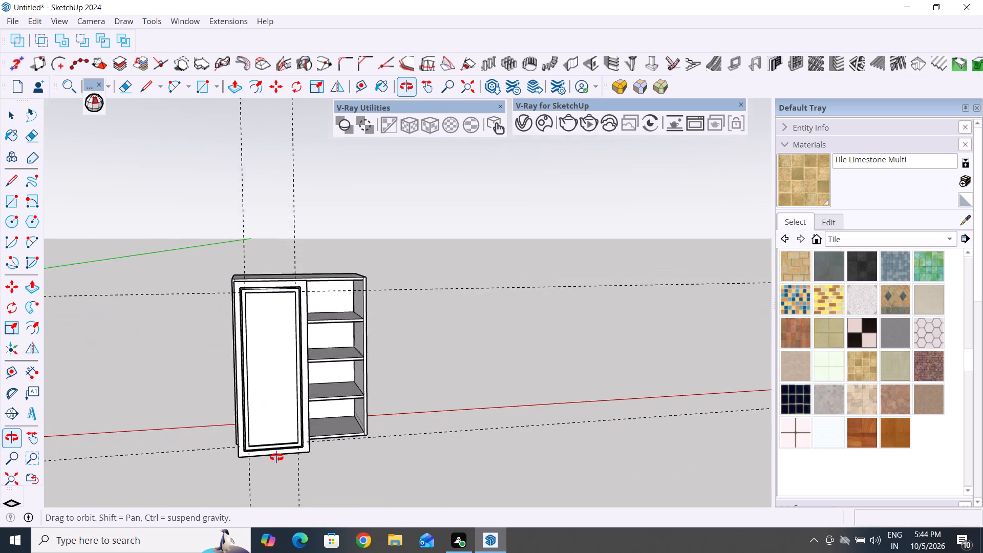
pyautogui.moveTo(276, 457); pyautogui.dragTo(277, 459, button='middle')
pyautogui.scroll(3, 247, 450)
pyautogui.moveTo(239, 458); pyautogui.dragTo(331, 463, button='middle')
pyautogui.scroll(4, 327, 433)
pyautogui.scroll(-4, 378, 337)
pyautogui.scroll(9, 314, 501)
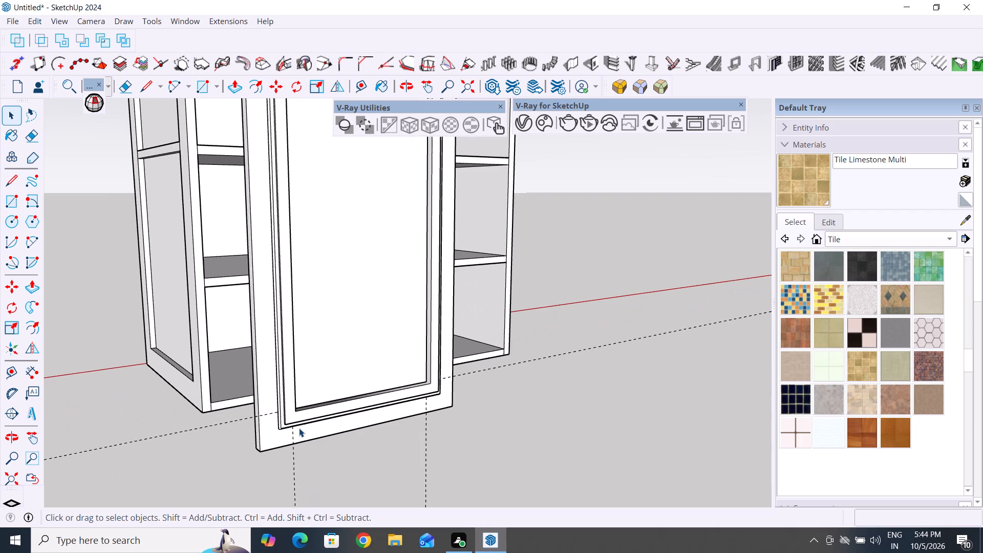
pyautogui.click(296, 423)
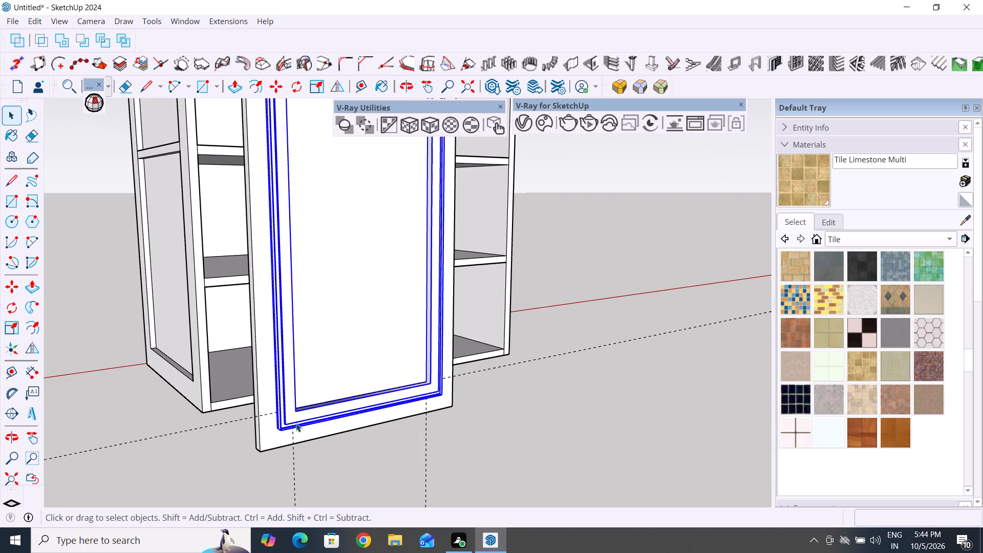
pyautogui.press('m')
pyautogui.scroll(-4, 295, 421)
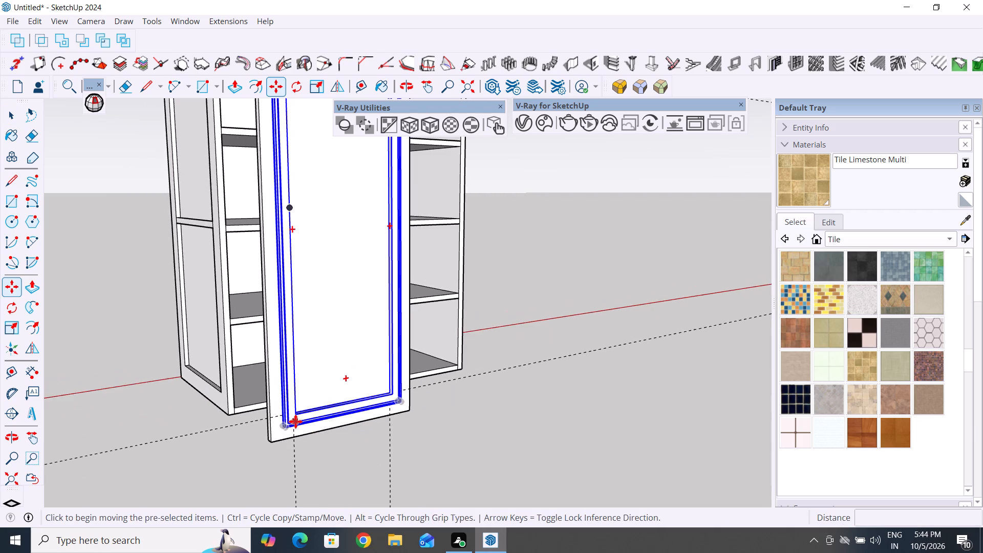
pyautogui.scroll(-5, 295, 421)
pyautogui.scroll(4, 289, 432)
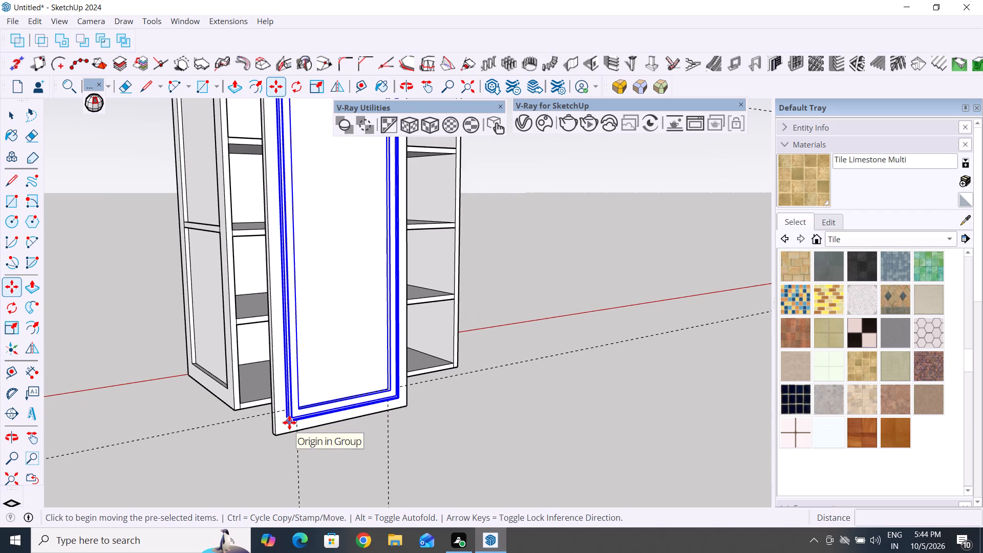
pyautogui.click(289, 422)
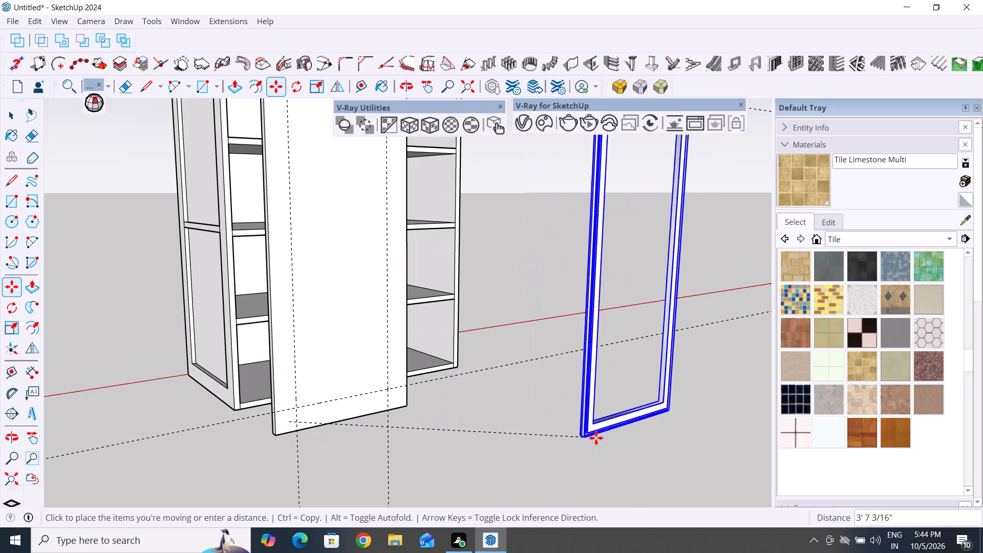
pyautogui.click(664, 423)
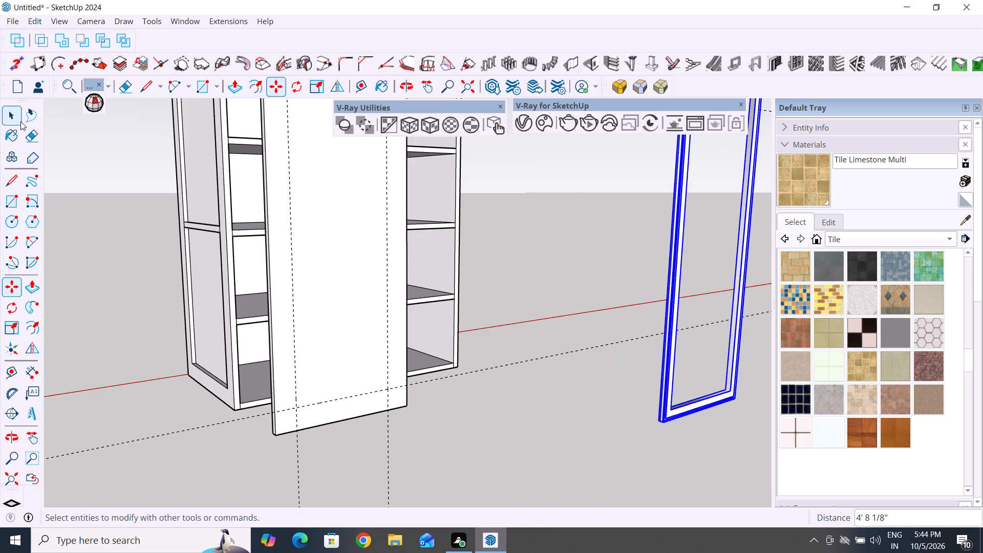
pyautogui.click(12, 114)
# Select the door panel's front face and examine the bare panel's side and bottom edges in front of the cabinet.
pyautogui.scroll(-4, 294, 384)
pyautogui.moveTo(418, 445); pyautogui.dragTo(388, 451, button='middle')
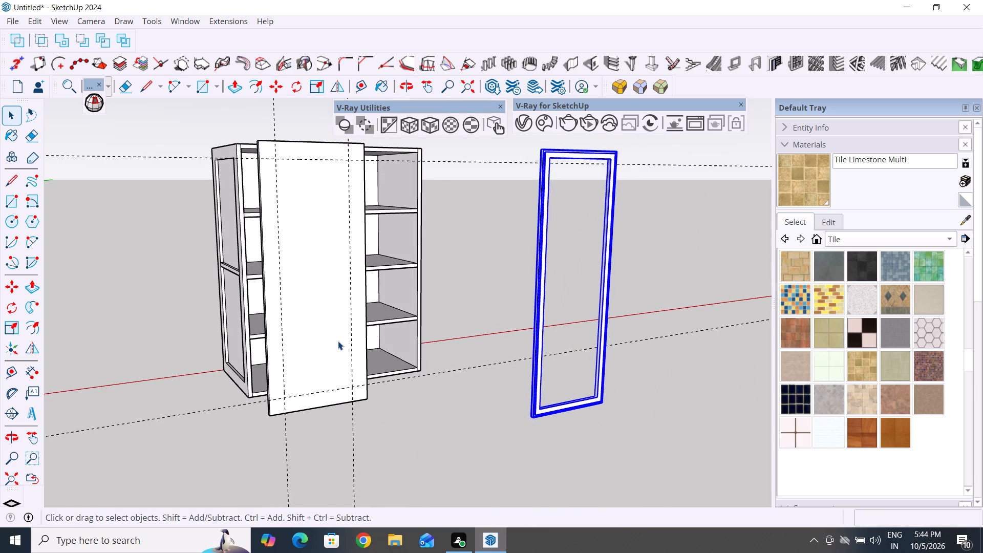
pyautogui.click(338, 341)
pyautogui.scroll(3, 306, 389)
pyautogui.moveTo(361, 426); pyautogui.dragTo(503, 430, button='middle')
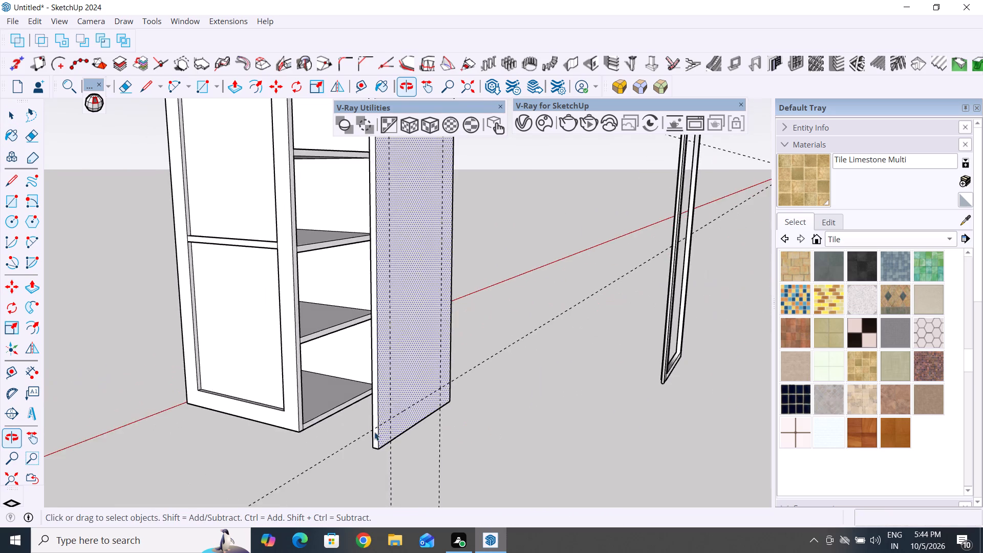
pyautogui.scroll(10, 365, 431)
pyautogui.moveTo(425, 428); pyautogui.dragTo(533, 435, button='middle')
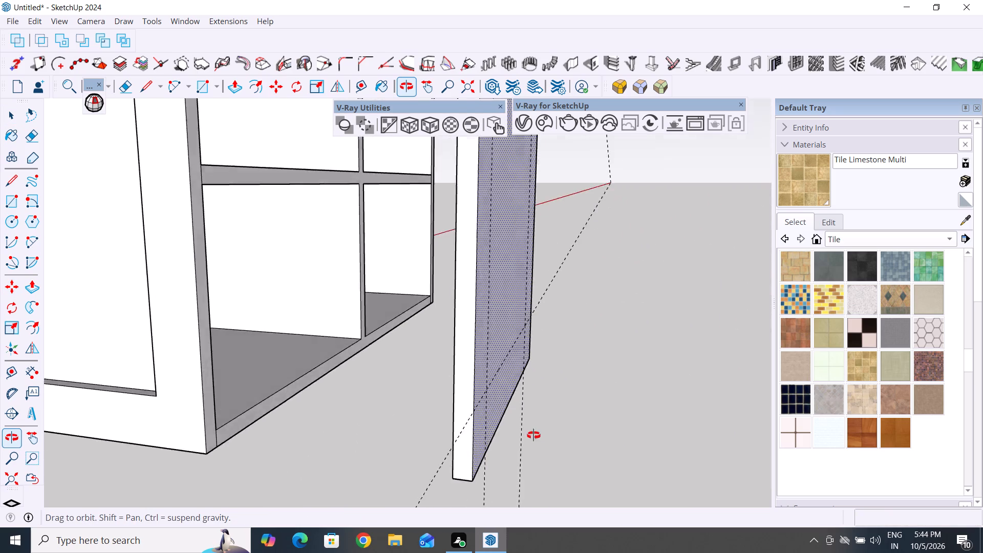
pyautogui.moveTo(533, 435); pyautogui.dragTo(461, 417, button='middle')
pyautogui.scroll(1, 537, 435)
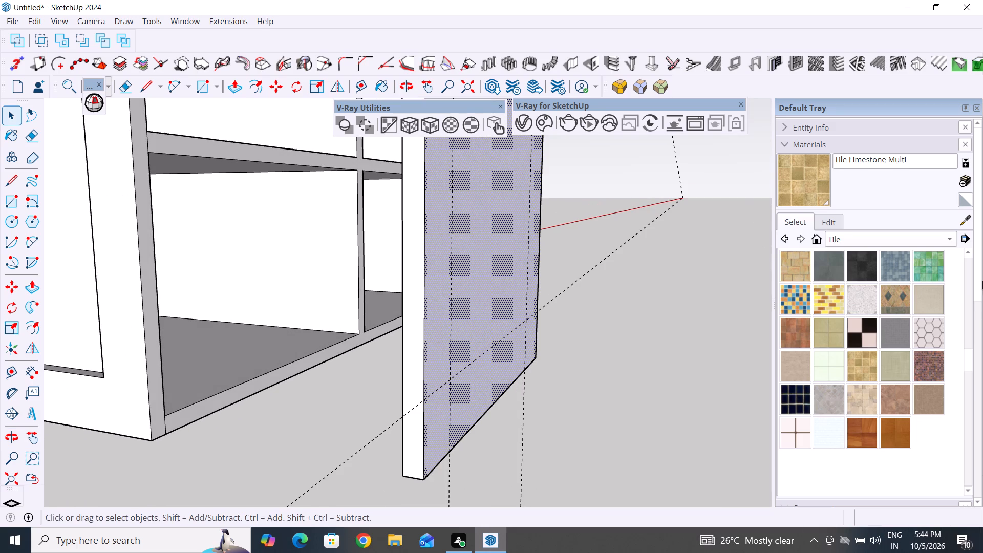
pyautogui.scroll(-5, 955, 230)
pyautogui.scroll(-5, 650, 305)
pyautogui.moveTo(547, 371); pyautogui.dragTo(385, 391, button='middle')
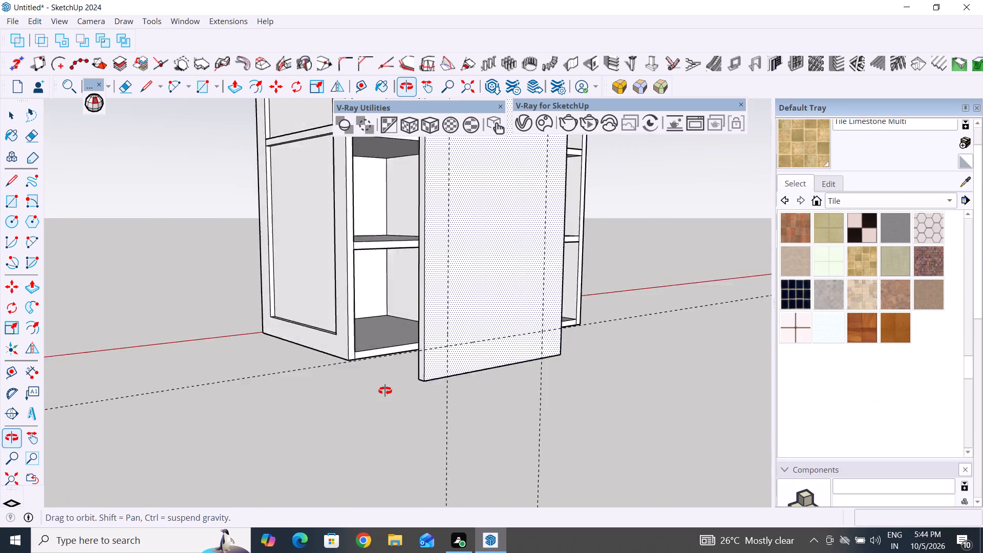
pyautogui.moveTo(385, 391); pyautogui.dragTo(384, 392, button='middle')
pyautogui.scroll(-12, 414, 371)
pyautogui.moveTo(507, 367); pyautogui.dragTo(464, 356, button='middle')
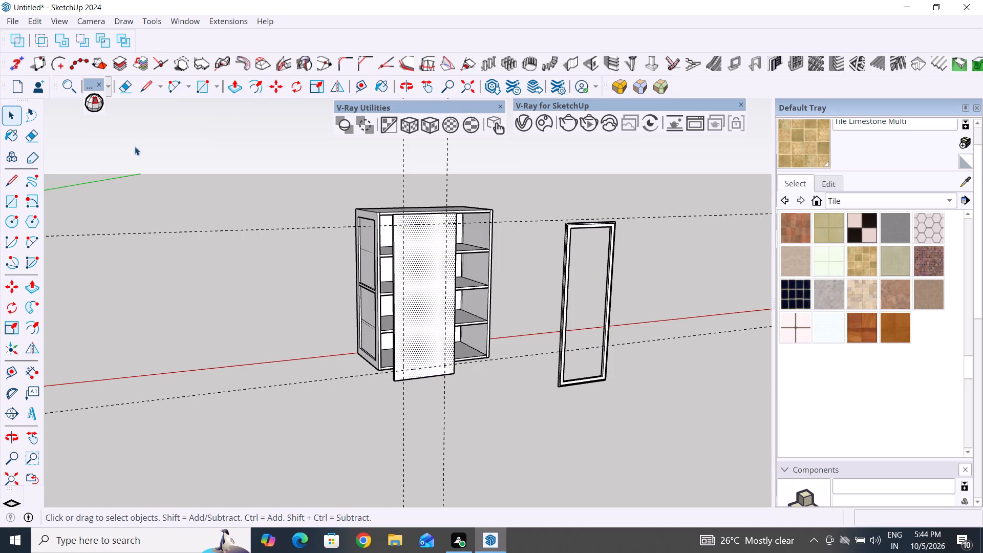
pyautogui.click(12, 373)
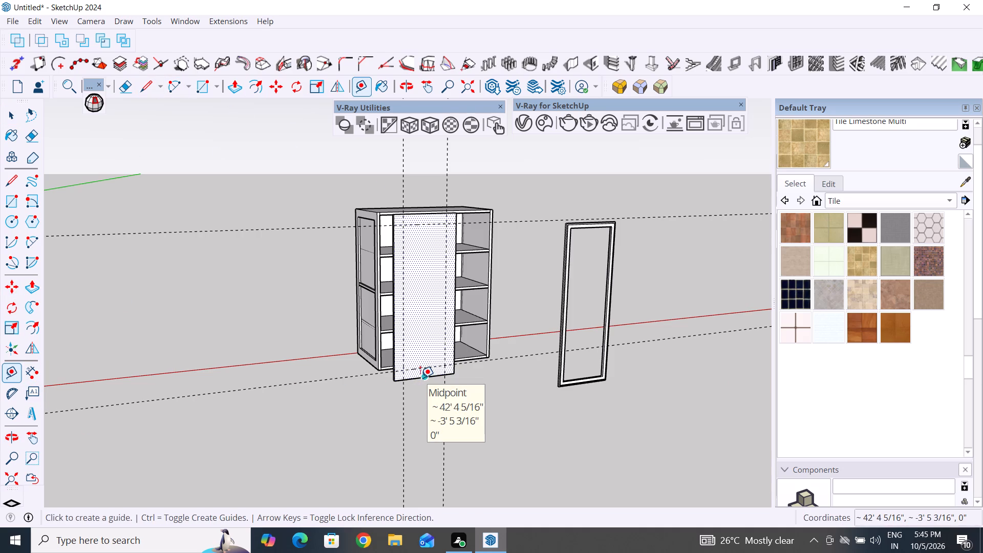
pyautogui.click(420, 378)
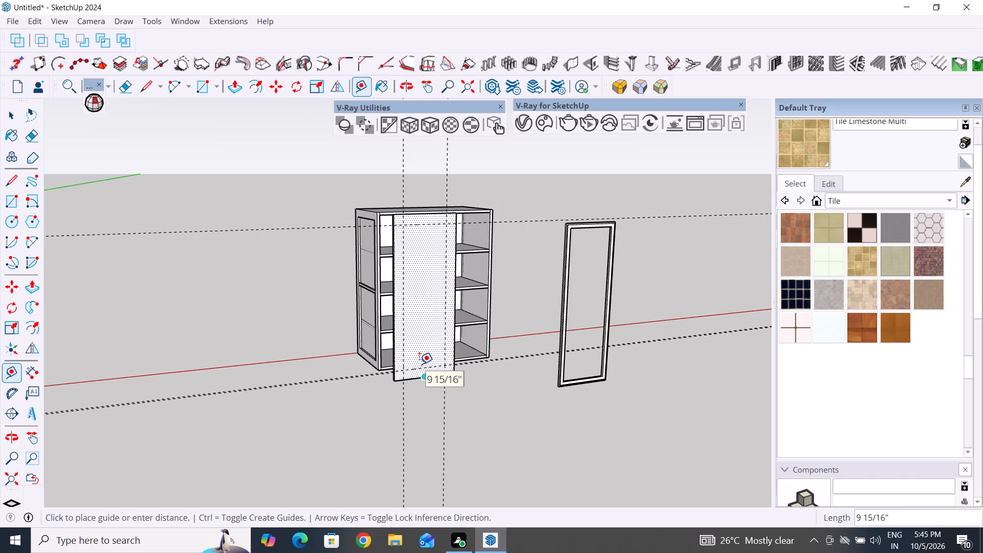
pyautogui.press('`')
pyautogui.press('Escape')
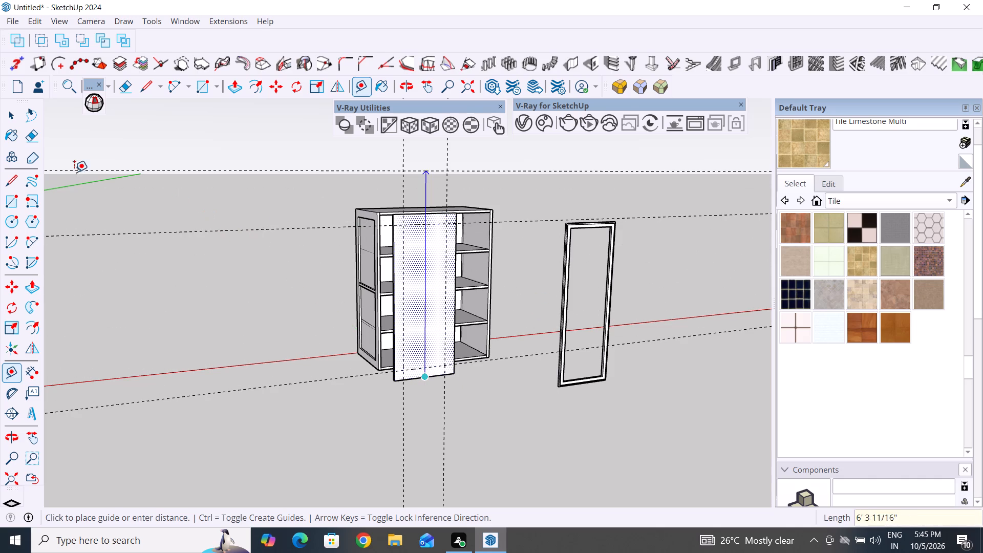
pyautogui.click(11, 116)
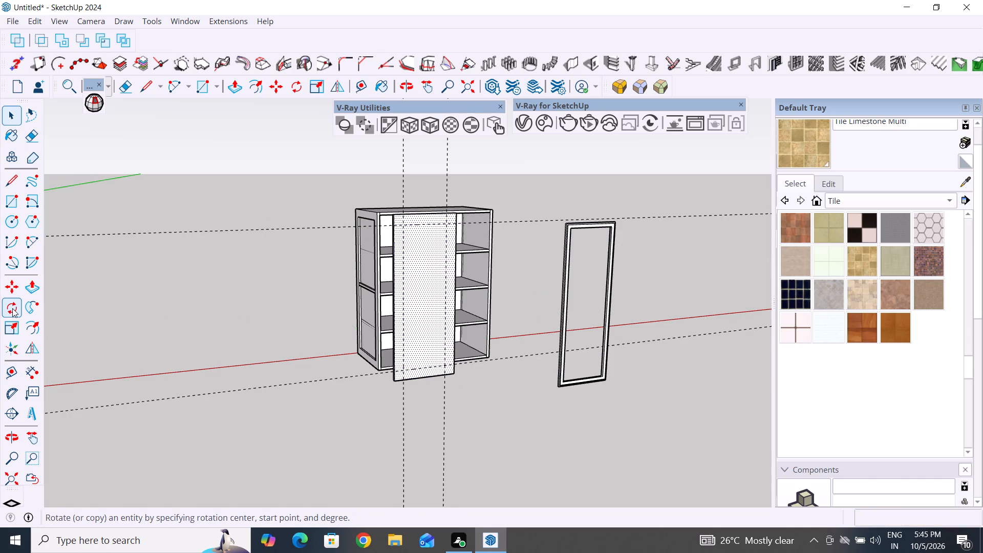
# Place vertical guides along the door panel's left edge and about 1' in from its right edge, at the panel's centre.
pyautogui.click(12, 378)
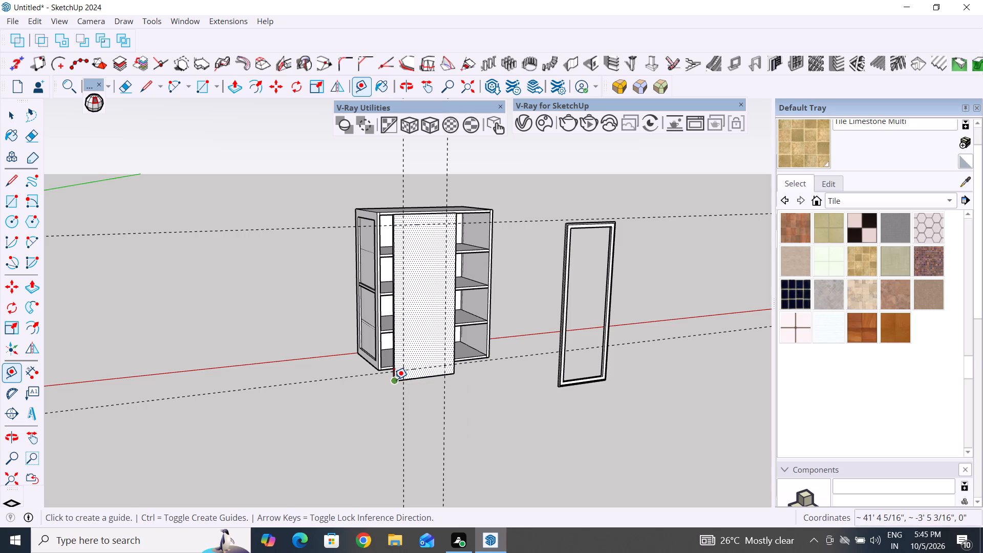
pyautogui.click(394, 379)
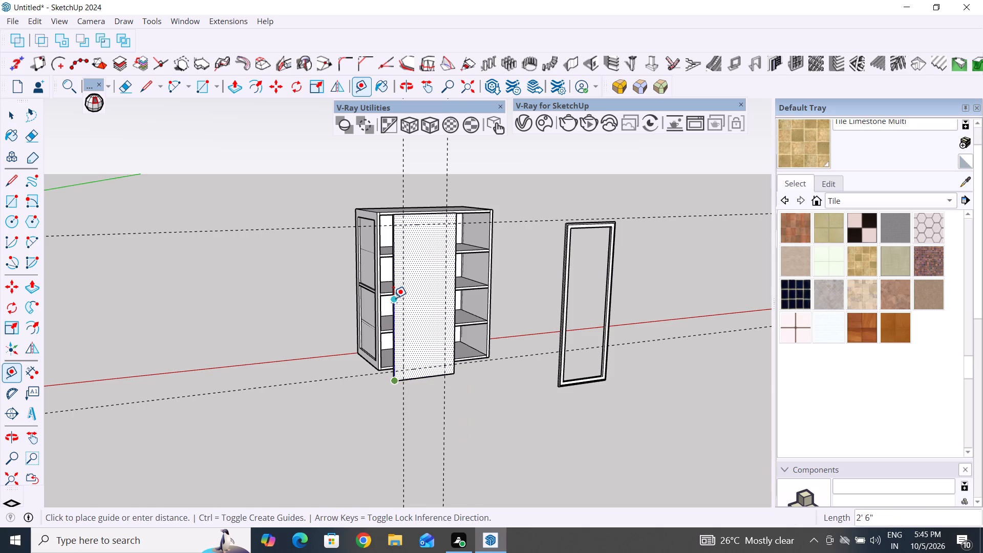
pyautogui.click(393, 298)
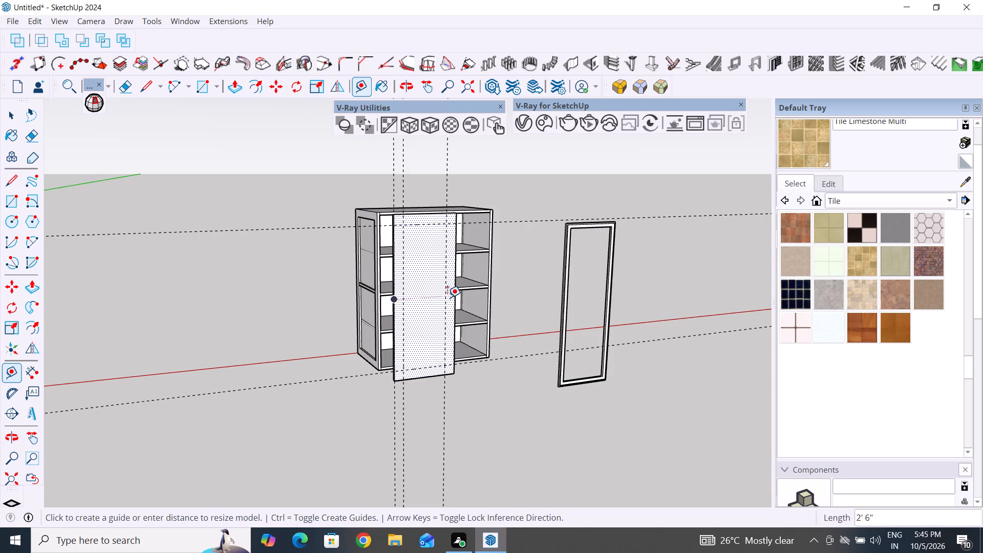
pyautogui.click(454, 295)
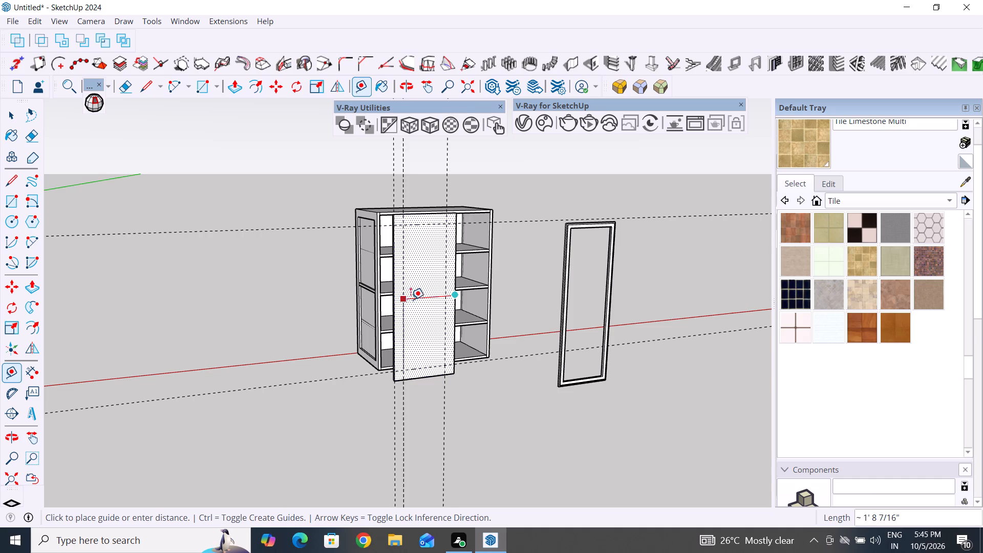
pyautogui.click(425, 297)
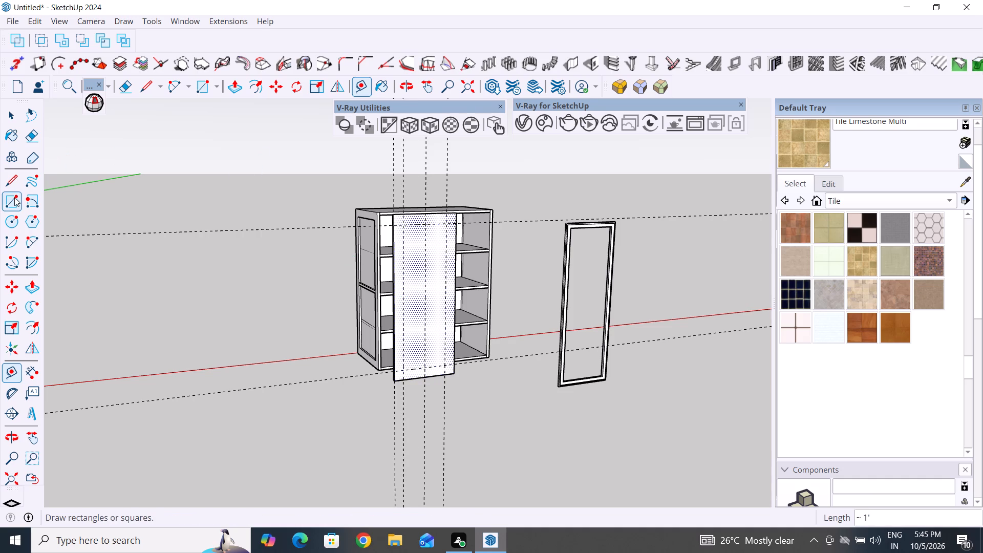
# Place a horizontal guide about 2' 2 5/16" below the door panel's upper horizontal guide, at the panel's mid-height.
pyautogui.click(14, 371)
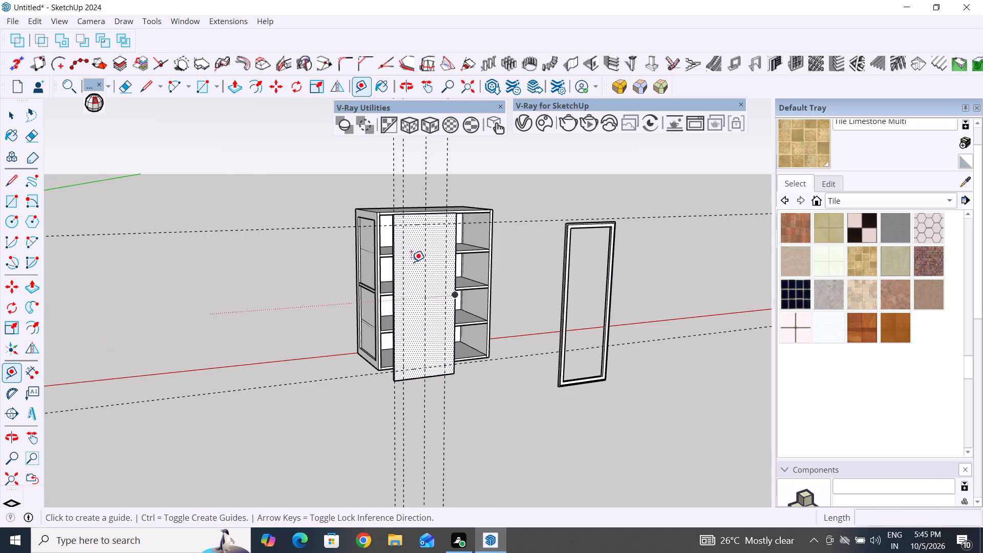
pyautogui.click(436, 227)
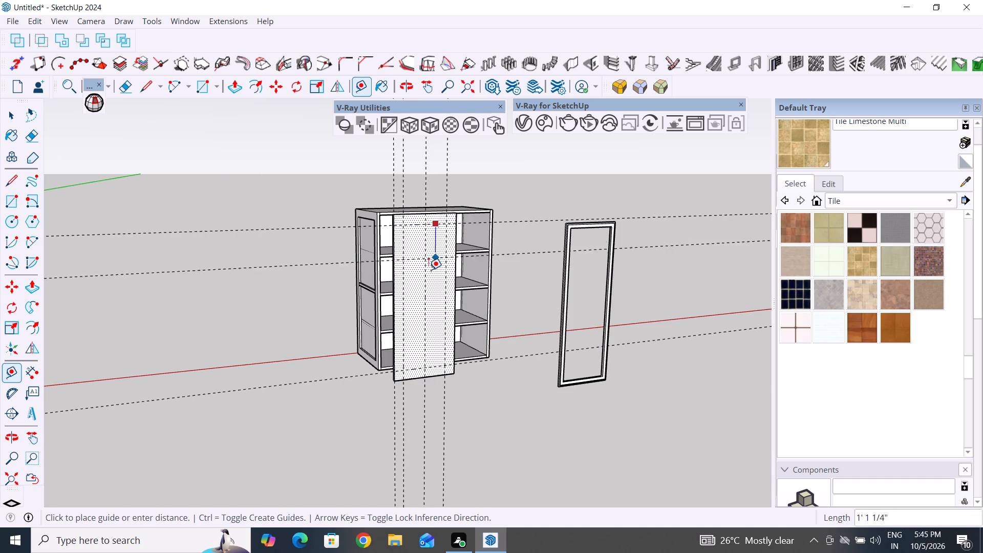
pyautogui.click(429, 297)
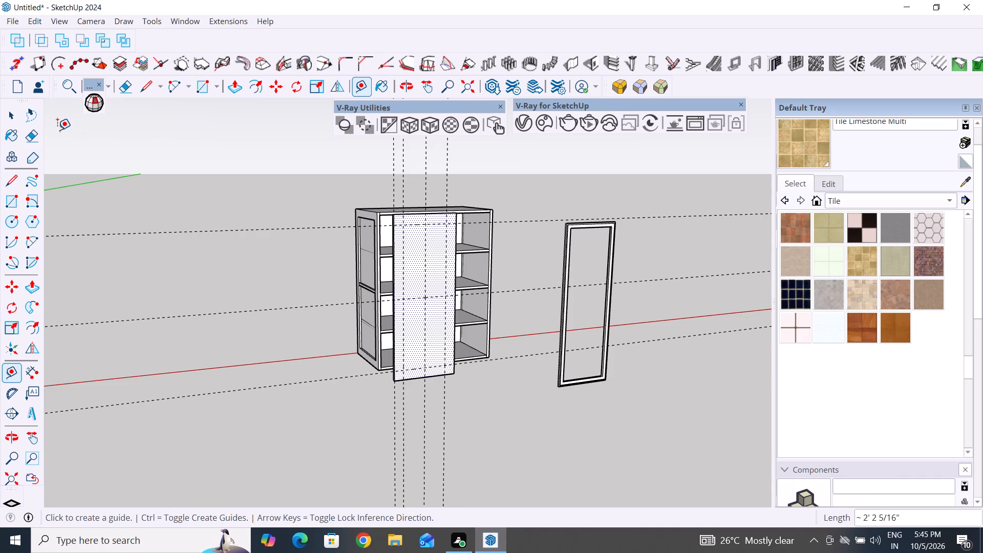
pyautogui.click(8, 118)
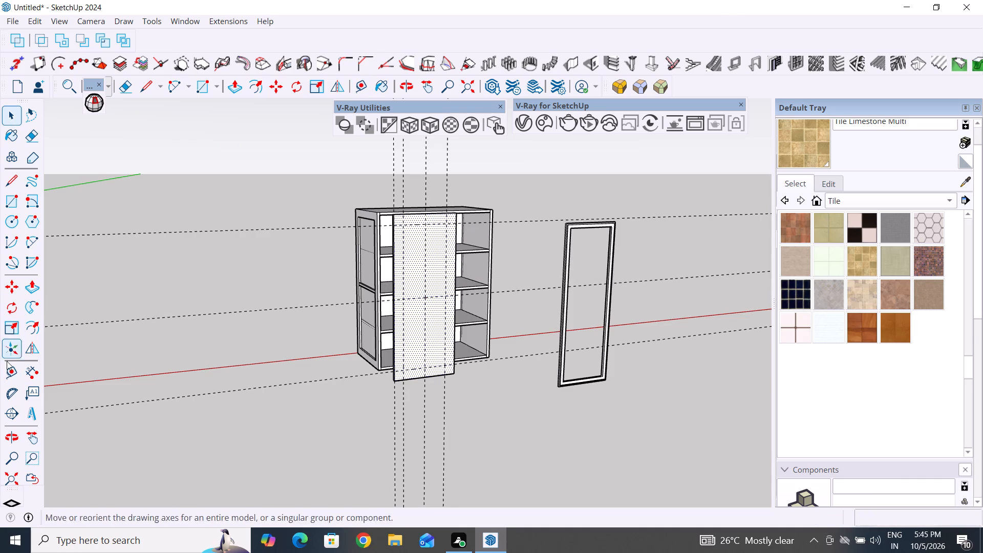
# Place a horizontal guide .5" above the door panel's mid-height guide.
pyautogui.click(10, 372)
pyautogui.scroll(4, 415, 288)
pyautogui.scroll(4, 456, 301)
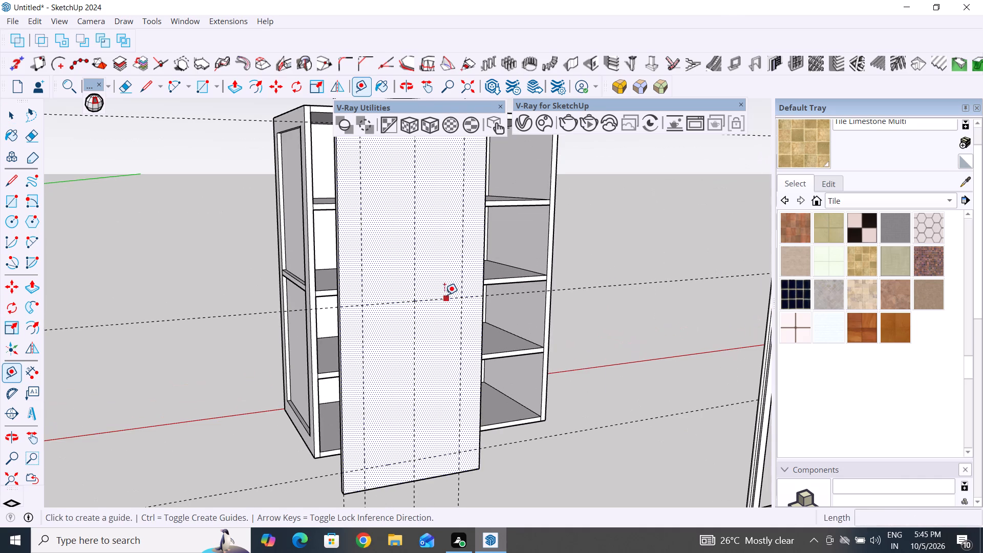
pyautogui.click(437, 301)
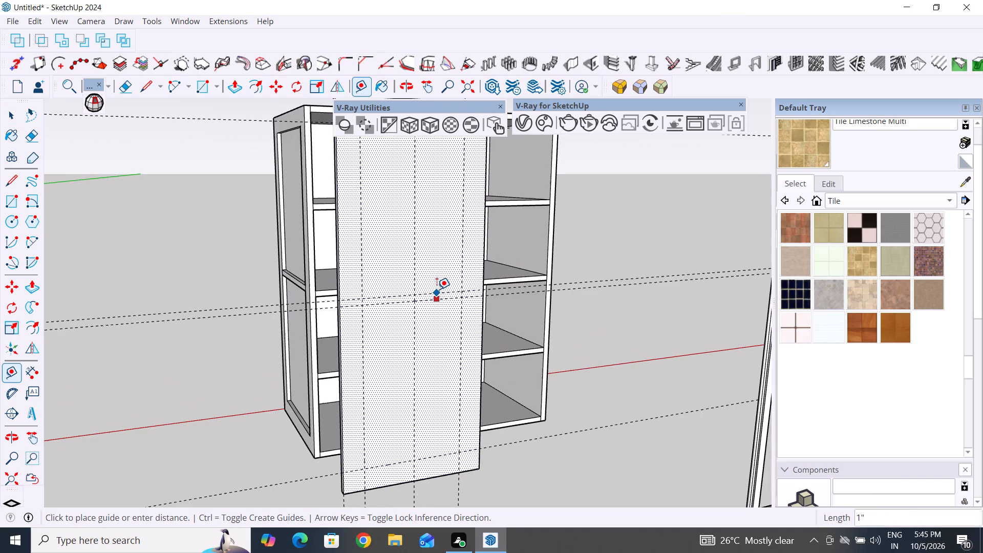
pyautogui.write('.5"')
pyautogui.press('Return')
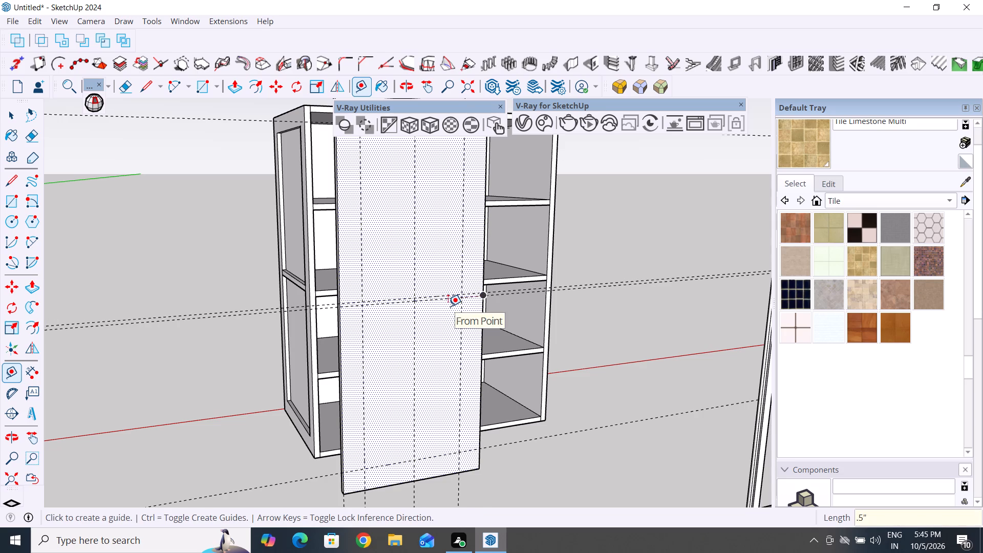
# Place a horizontal guide .5" below the door panel's mid-height guide.
pyautogui.scroll(5, 418, 333)
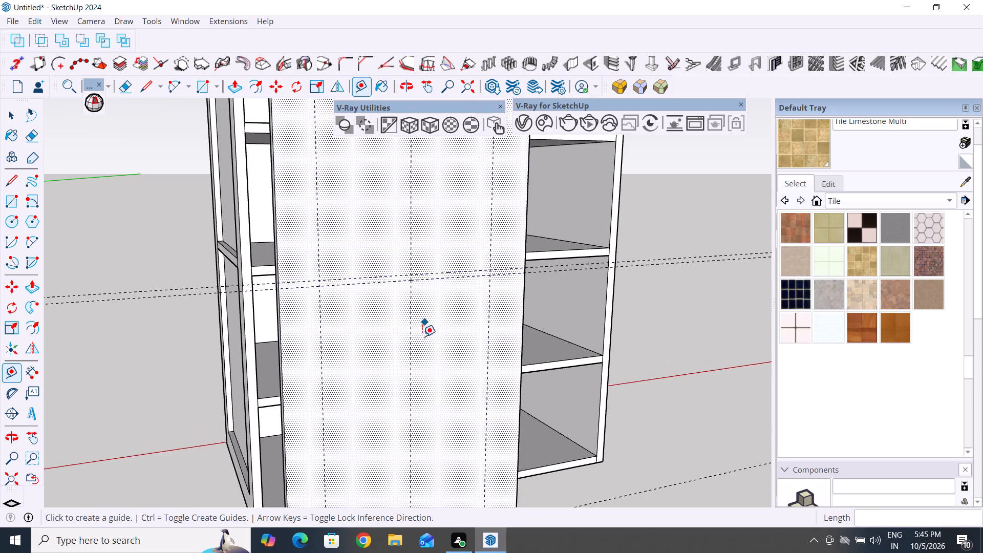
pyautogui.moveTo(424, 341); pyautogui.dragTo(552, 353, button='middle')
pyautogui.scroll(4, 550, 291)
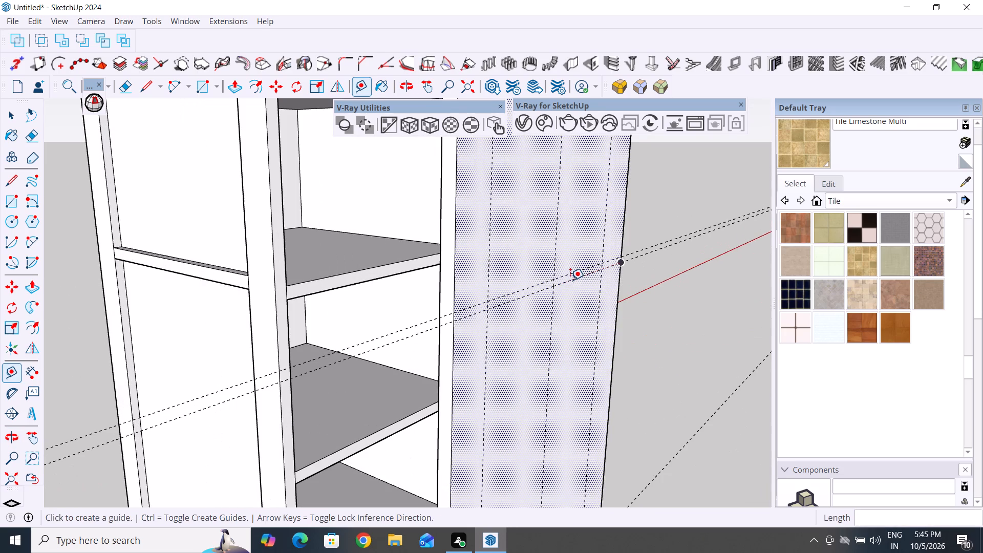
pyautogui.click(571, 279)
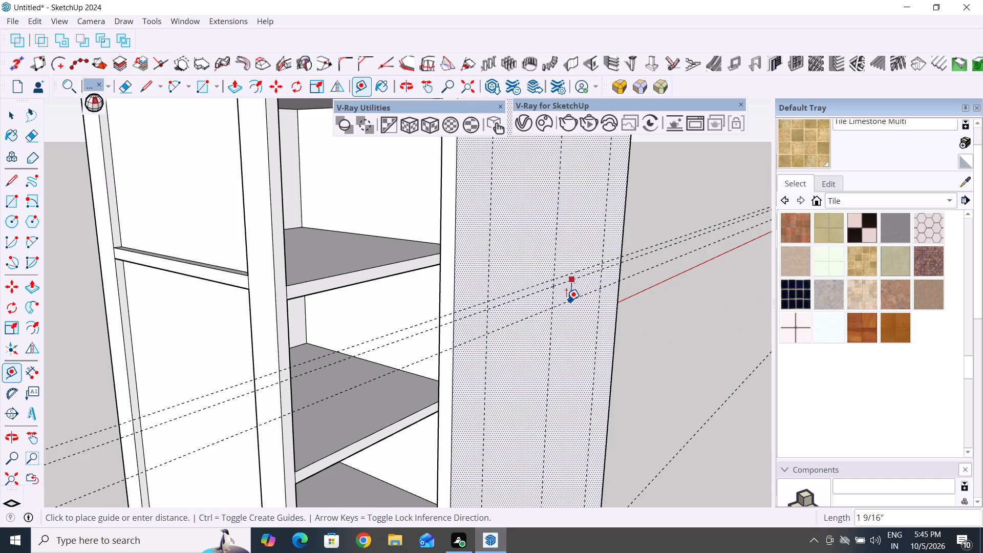
pyautogui.write('.5')
pyautogui.press('Return')
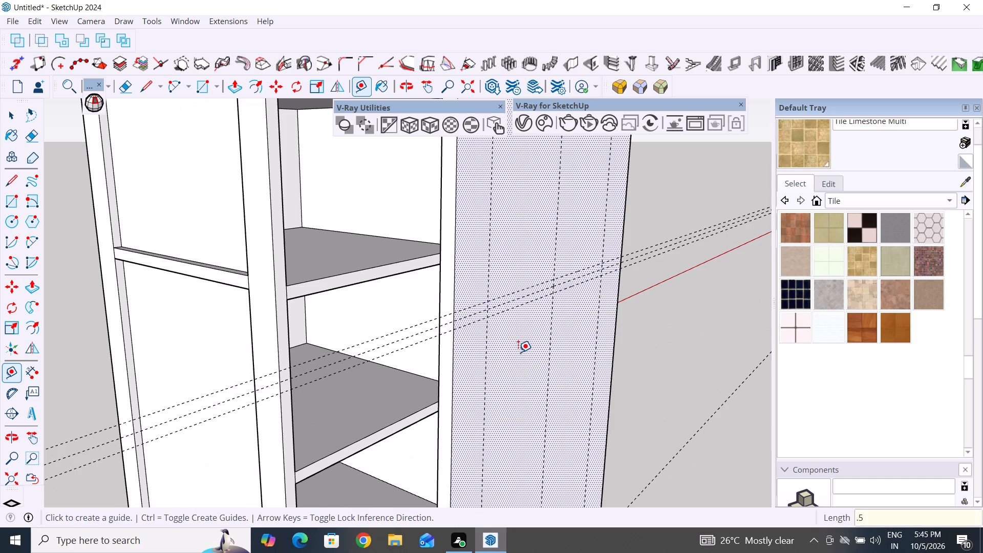
# Draw a line about 1' 4 5/8" long on the door panel along the upper of the three middle guides, between the inset side guides.
pyautogui.scroll(-4, 371, 366)
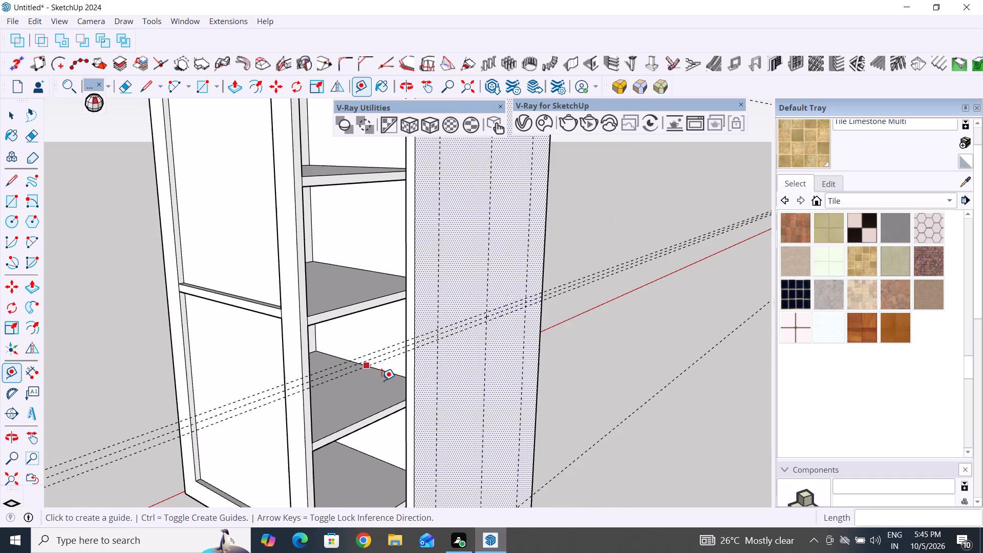
pyautogui.scroll(-6, 378, 400)
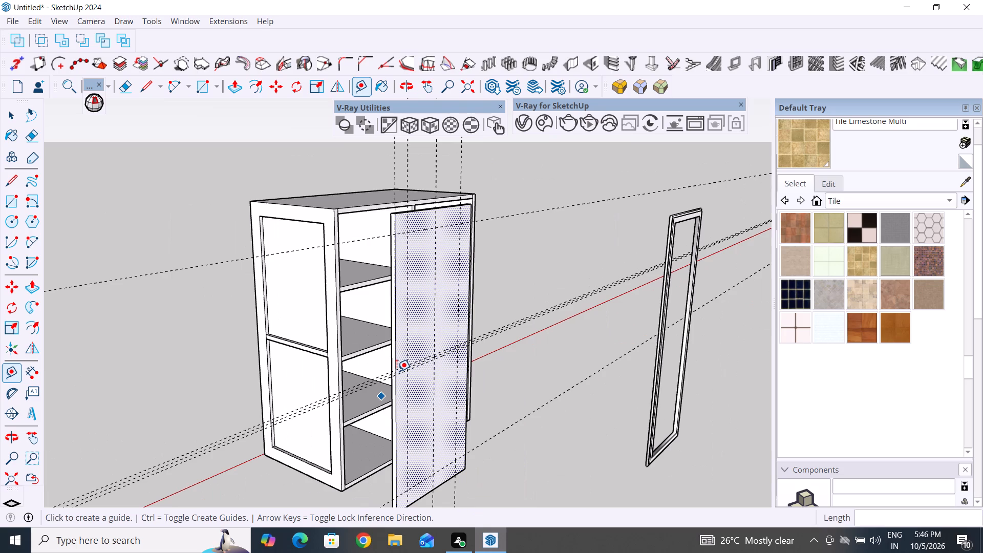
pyautogui.click(18, 184)
pyautogui.scroll(14, 429, 367)
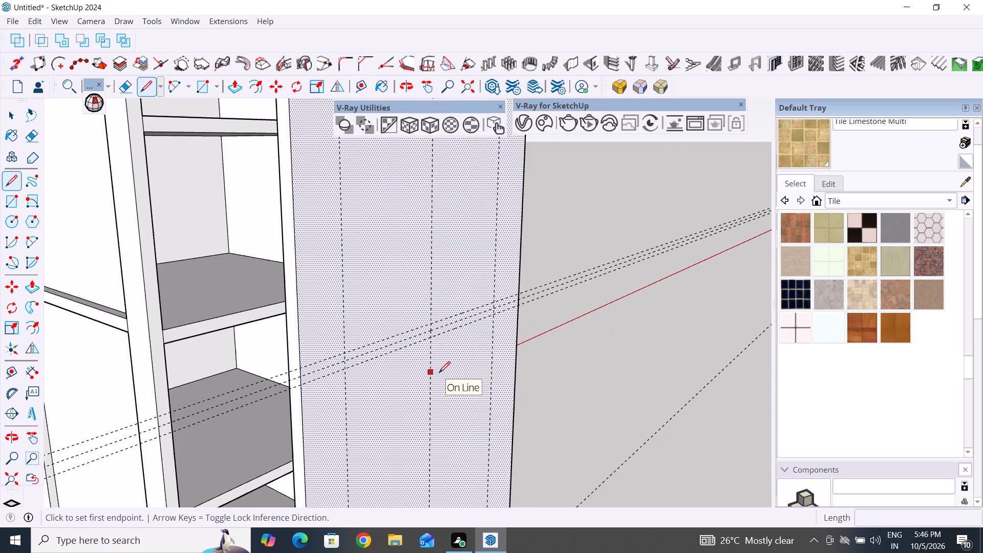
pyautogui.click(344, 351)
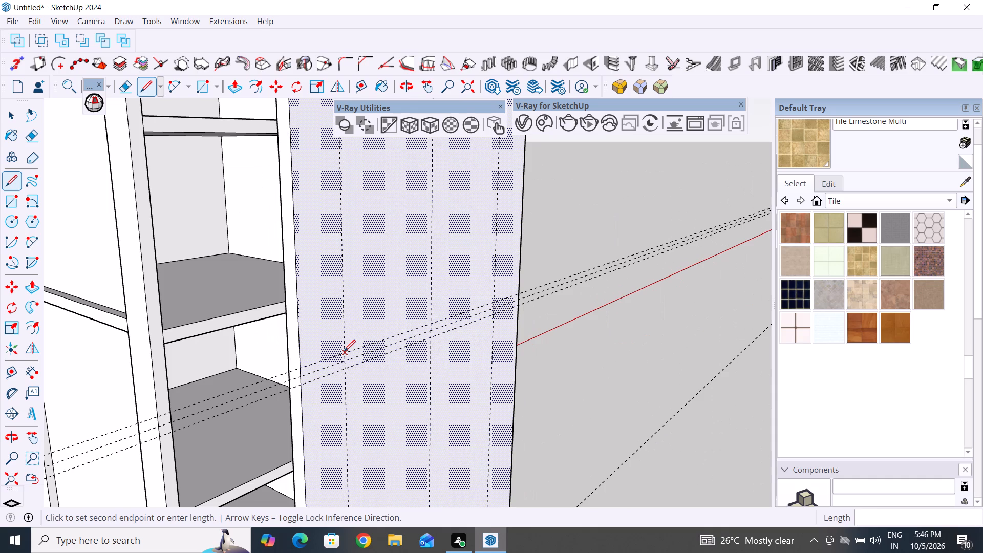
pyautogui.click(494, 303)
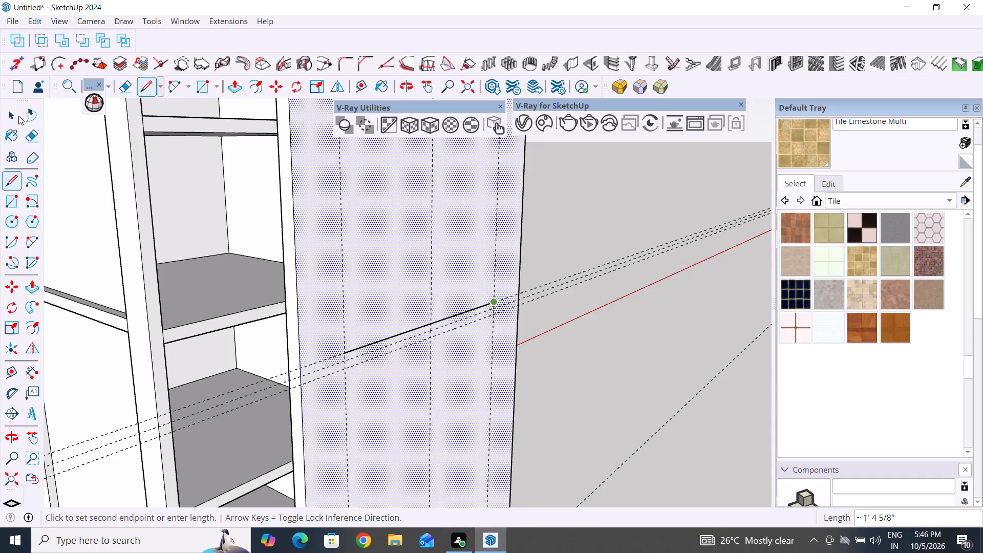
pyautogui.click(16, 113)
pyautogui.click(611, 373)
pyautogui.click(625, 371)
pyautogui.scroll(-4, 619, 244)
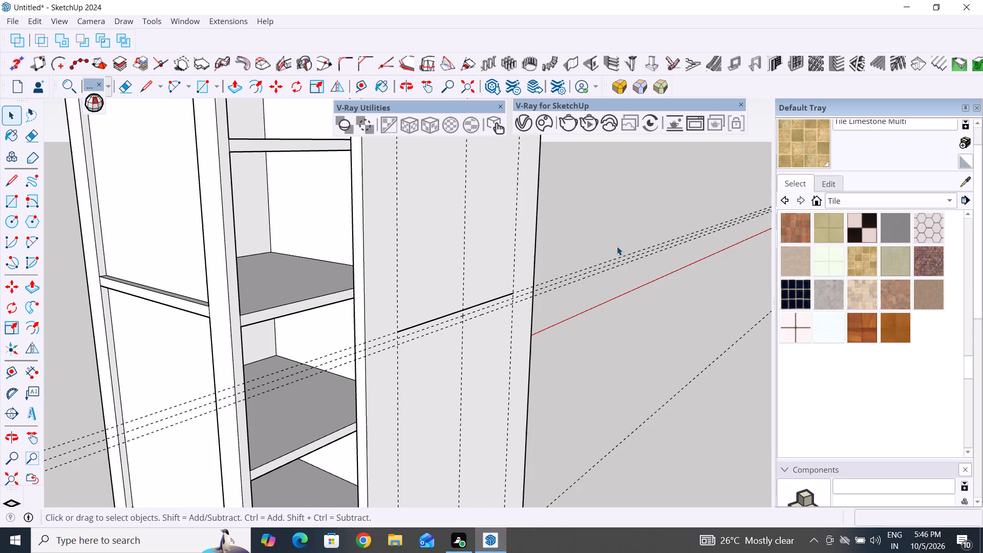
# Draw a line about 1' 4 5/8" long on the door panel along the lowest of the three middle guides, between the inset side guides.
pyautogui.moveTo(507, 345); pyautogui.dragTo(572, 397, button='middle')
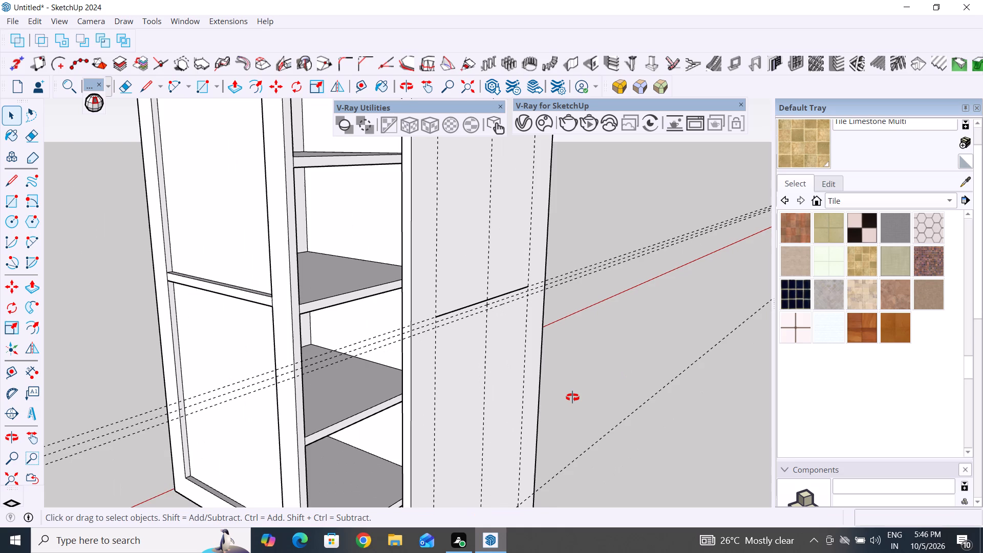
pyautogui.scroll(4, 498, 295)
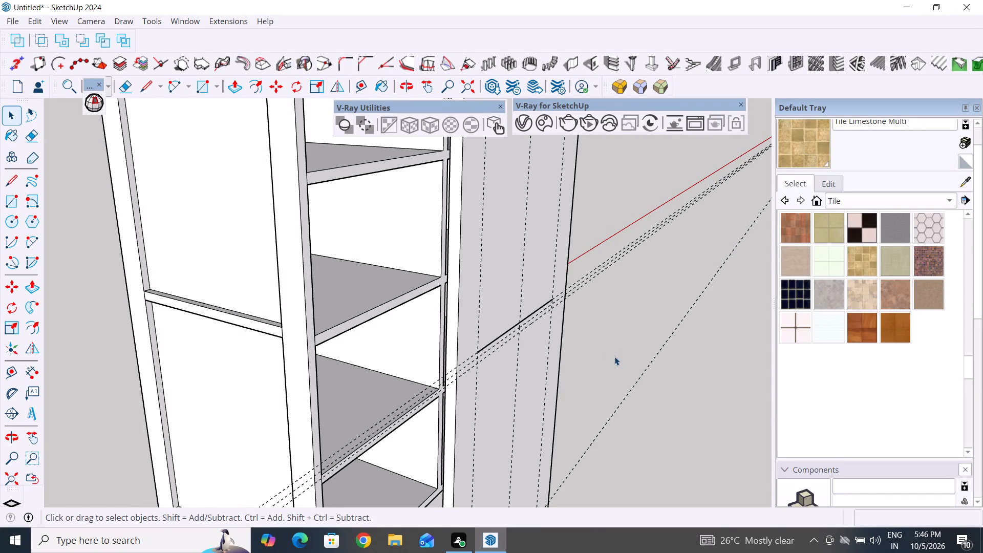
pyautogui.scroll(-10, 411, 381)
pyautogui.moveTo(439, 397); pyautogui.dragTo(411, 265, button='middle')
pyautogui.scroll(15, 413, 338)
pyautogui.moveTo(431, 344); pyautogui.dragTo(551, 375, button='middle')
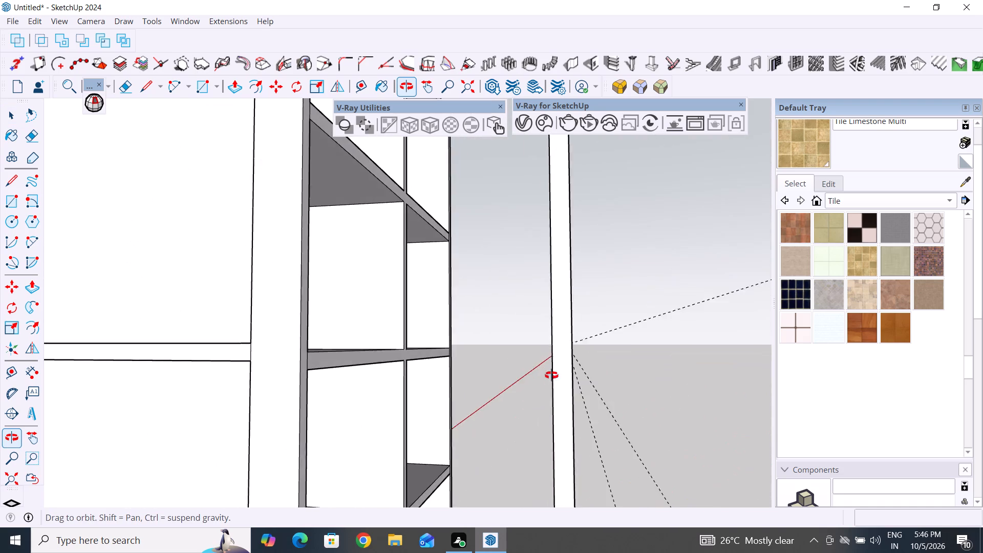
pyautogui.moveTo(551, 375); pyautogui.dragTo(537, 376, button='middle')
pyautogui.scroll(5, 588, 338)
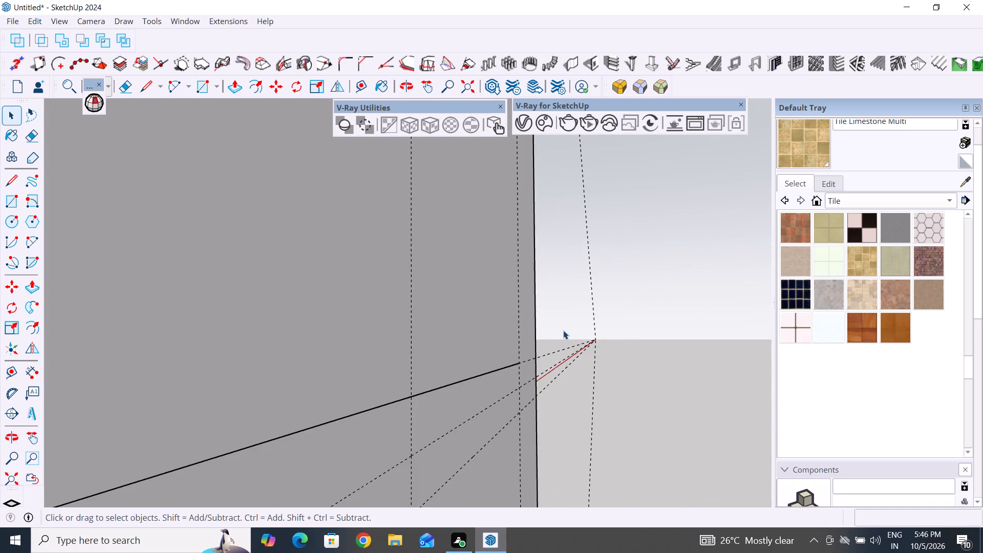
pyautogui.scroll(-9, 563, 330)
pyautogui.moveTo(580, 355); pyautogui.dragTo(337, 423, button='middle')
pyautogui.scroll(4, 340, 408)
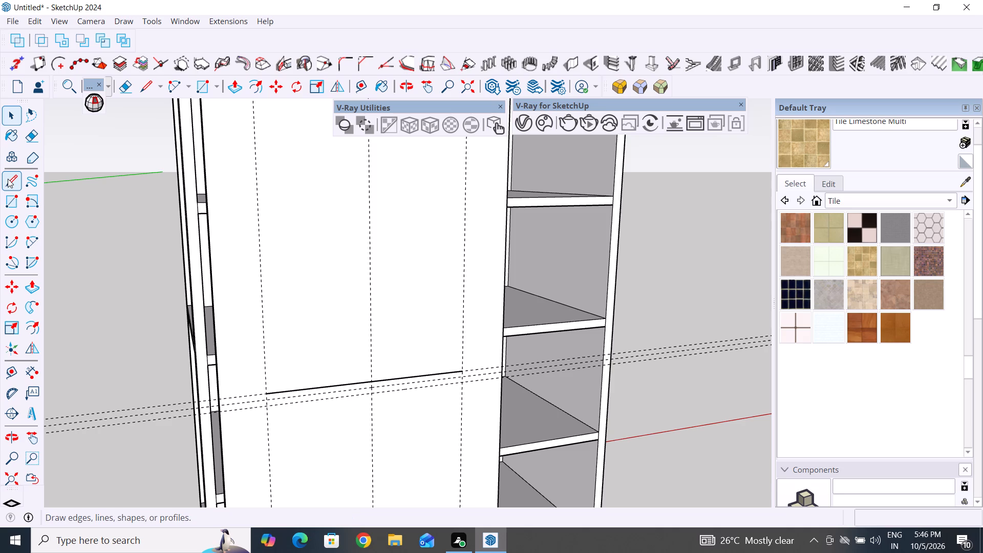
pyautogui.click(8, 179)
pyautogui.scroll(4, 282, 431)
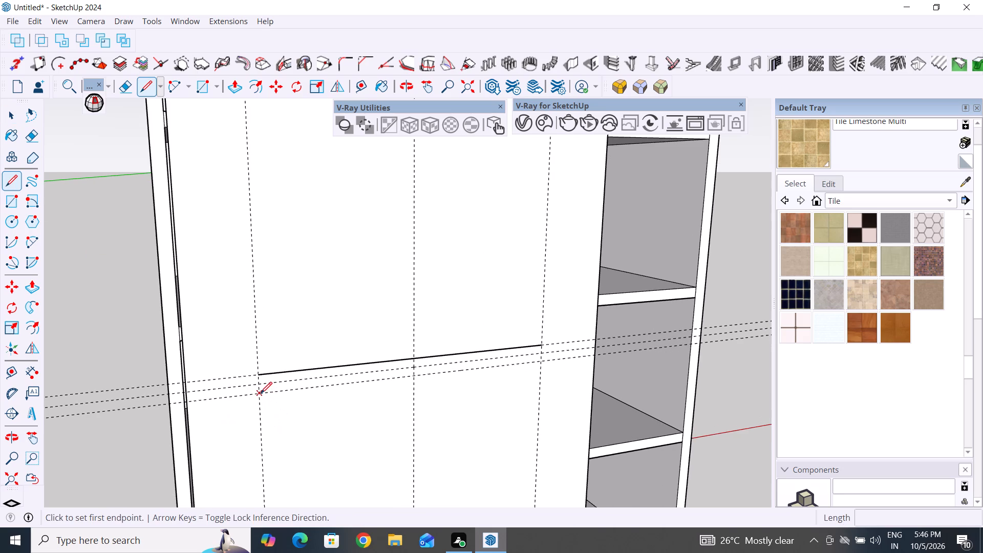
pyautogui.click(261, 393)
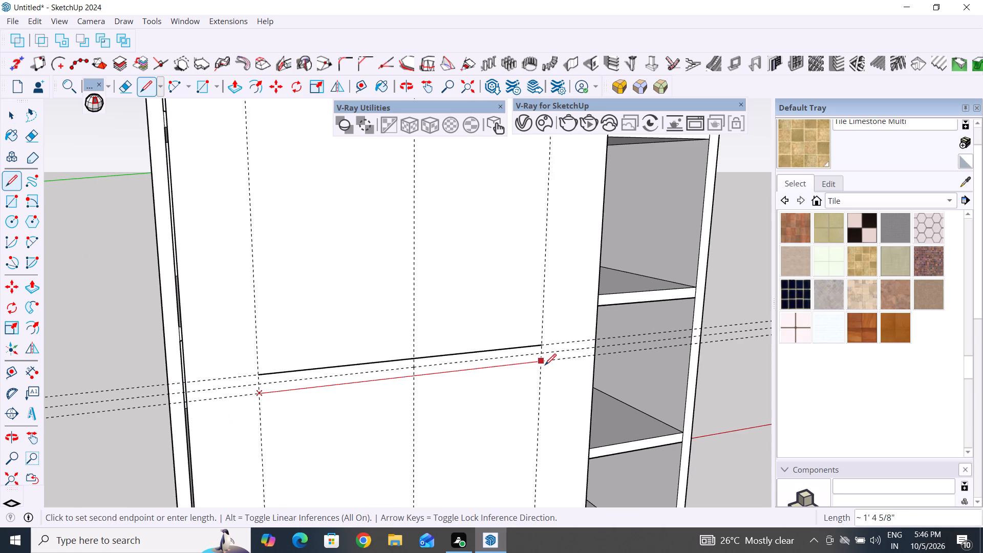
pyautogui.click(540, 363)
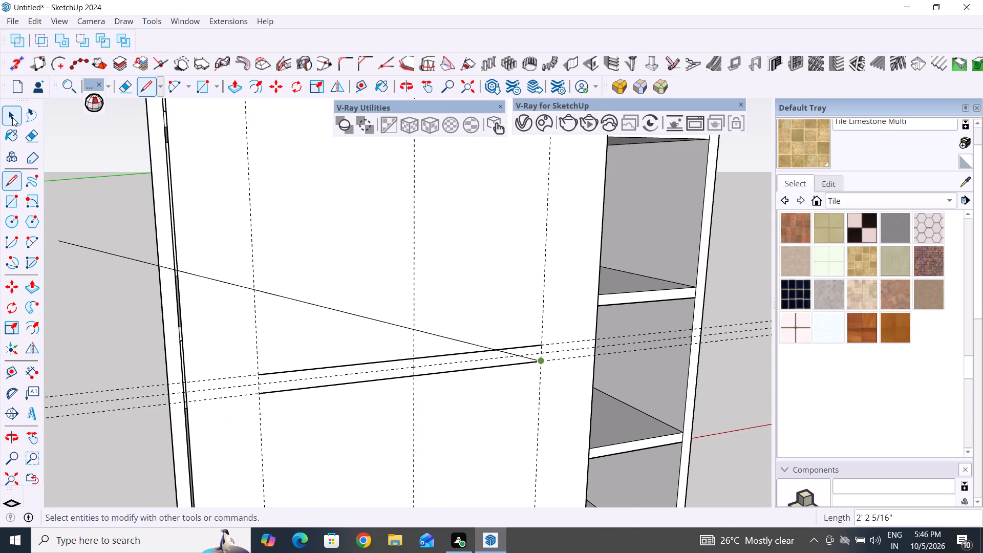
pyautogui.click(12, 117)
pyautogui.click(107, 266)
# Draw a vertical line about 4' 4 11/16" long along the door panel's left inset guide, between the lower and upper horizontal guides.
pyautogui.scroll(-12, 182, 335)
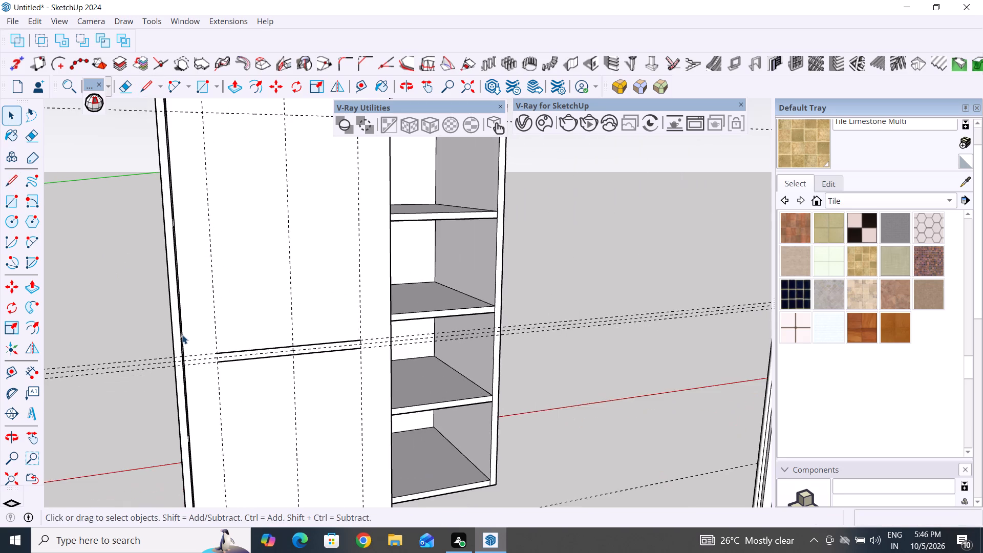
pyautogui.scroll(-4, 182, 335)
pyautogui.click(10, 187)
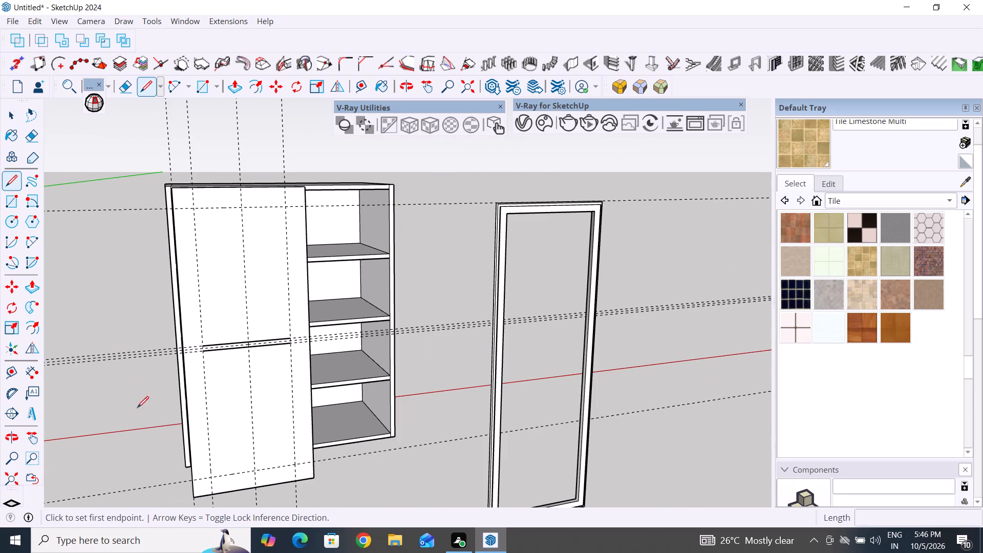
pyautogui.click(211, 479)
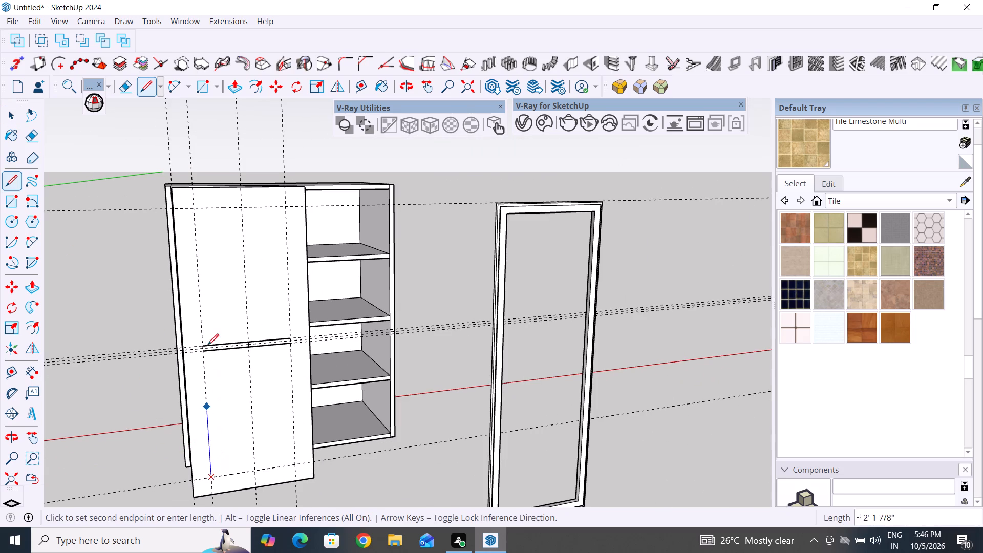
pyautogui.click(198, 208)
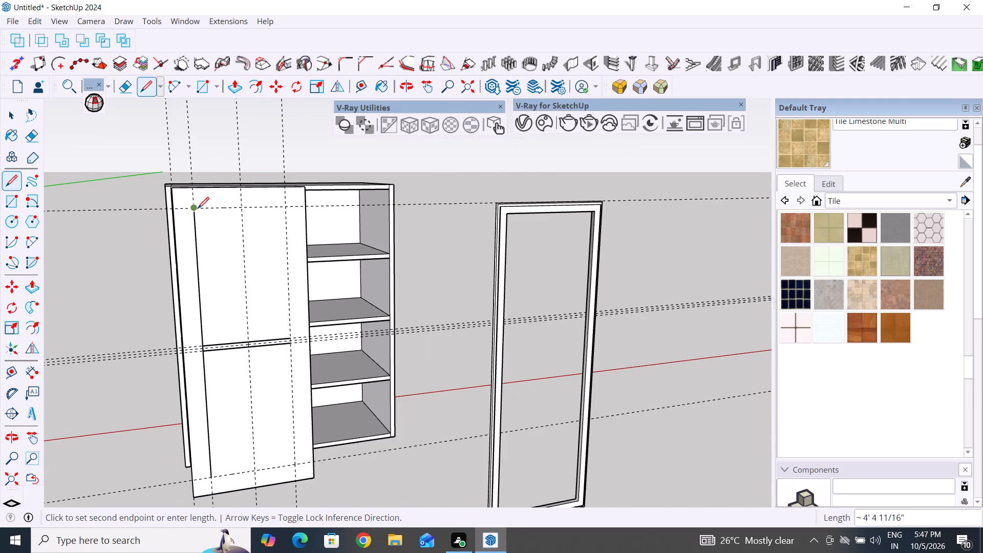
pyautogui.click(14, 111)
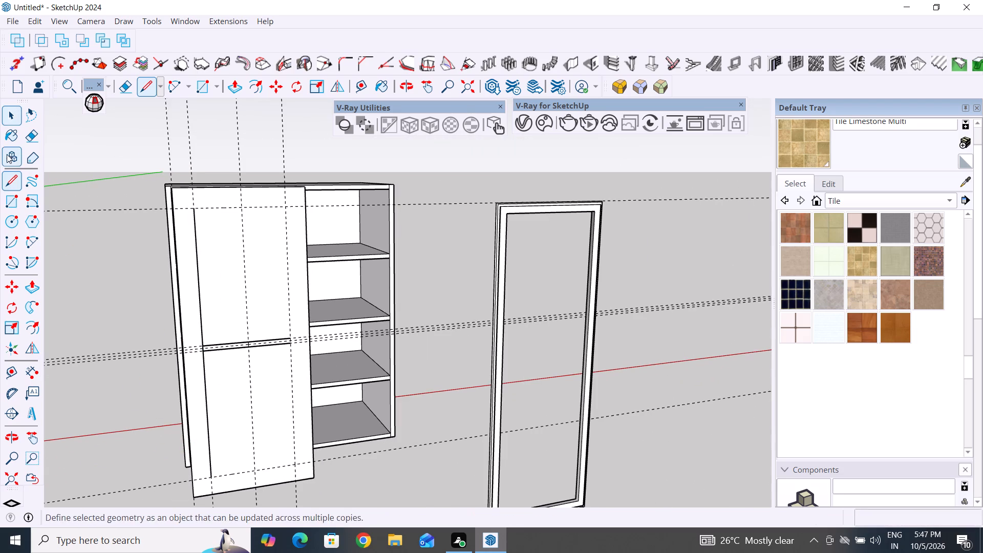
# Draw the door panel's right inset line about 4' 4 11/16" long and its bottom inset line about 1' 4 5/8" long along the guides.
pyautogui.click(12, 182)
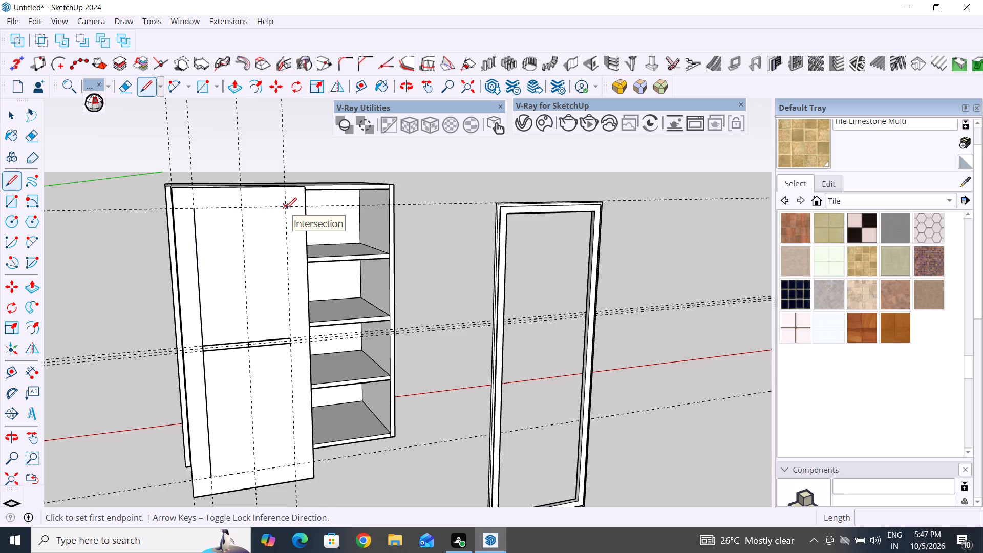
pyautogui.click(283, 209)
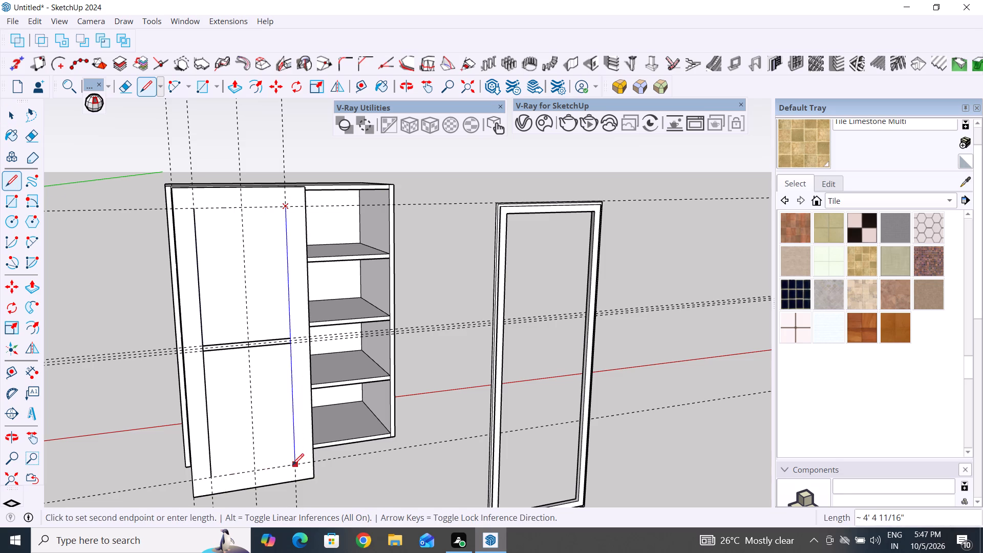
pyautogui.click(294, 465)
pyautogui.click(211, 477)
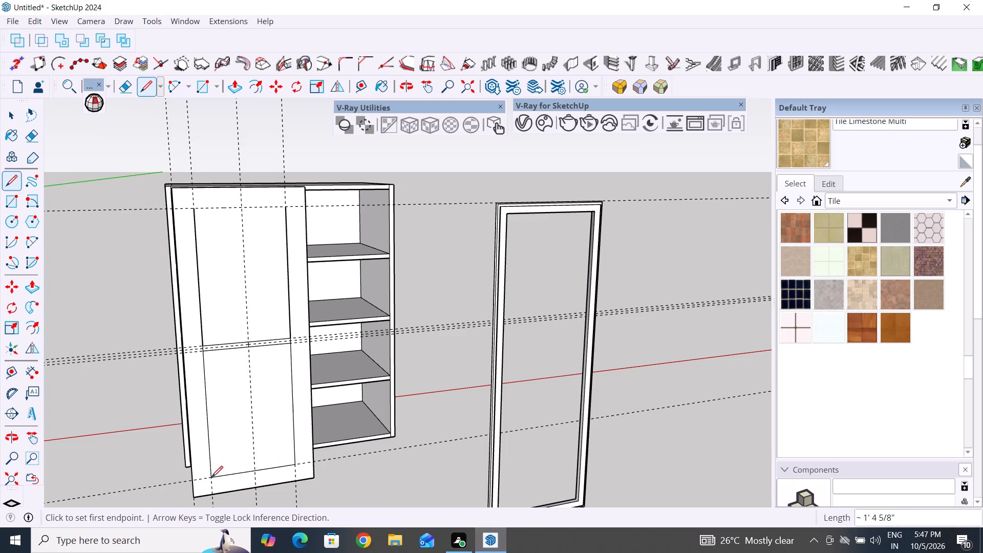
# Close the inset outline with a line about 1' 4 5/8" long along the door panel's upper horizontal guide.
pyautogui.click(10, 180)
pyautogui.scroll(4, 286, 199)
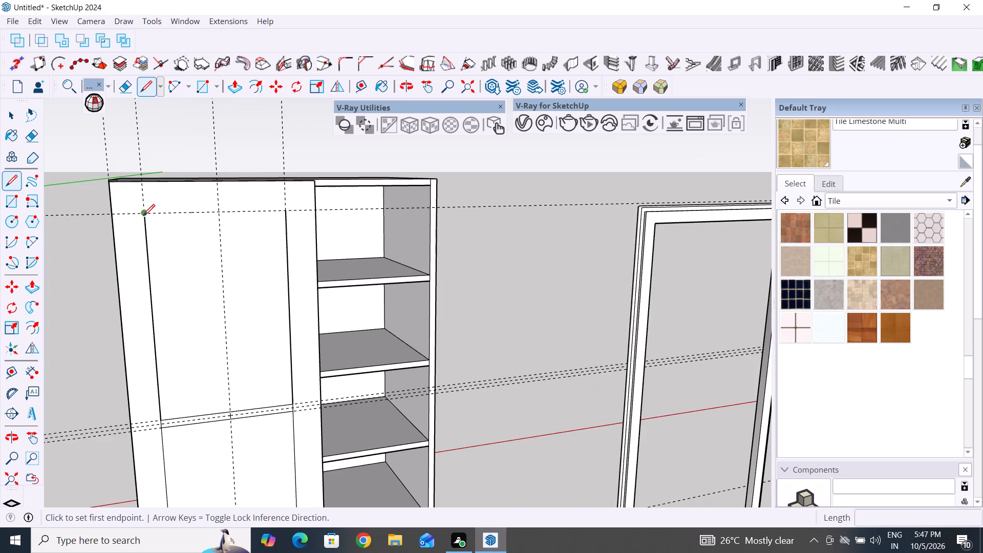
pyautogui.click(143, 215)
pyautogui.click(287, 209)
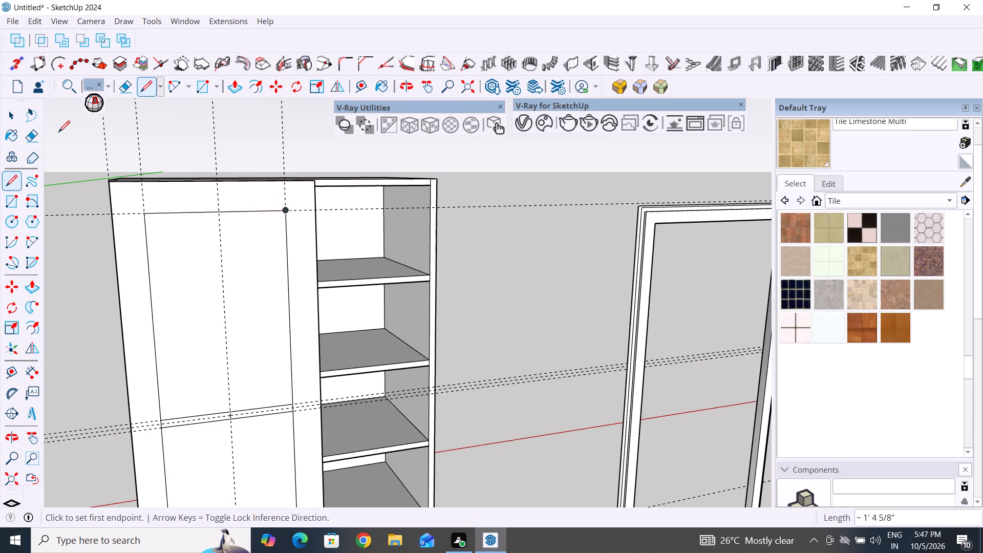
pyautogui.click(14, 112)
pyautogui.click(155, 153)
pyautogui.scroll(-5, 226, 261)
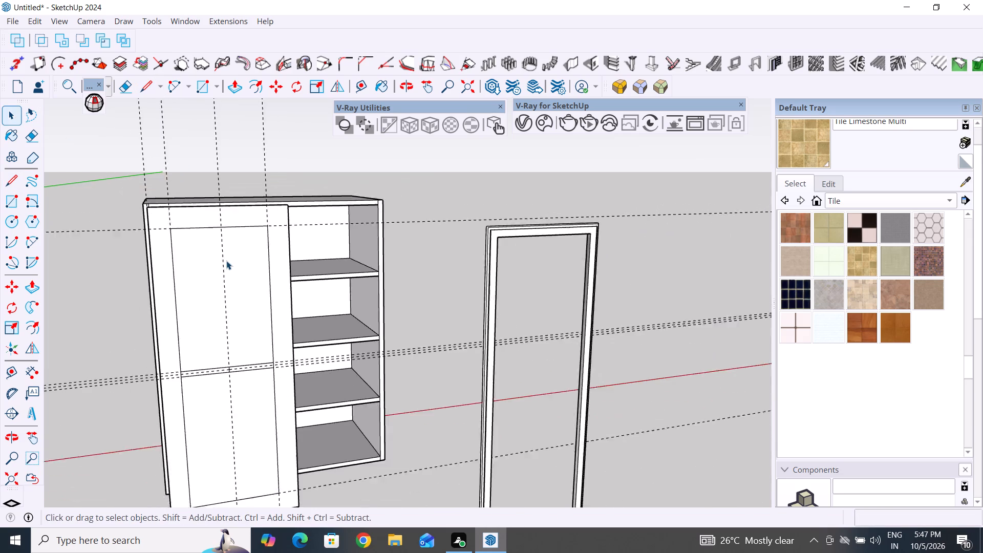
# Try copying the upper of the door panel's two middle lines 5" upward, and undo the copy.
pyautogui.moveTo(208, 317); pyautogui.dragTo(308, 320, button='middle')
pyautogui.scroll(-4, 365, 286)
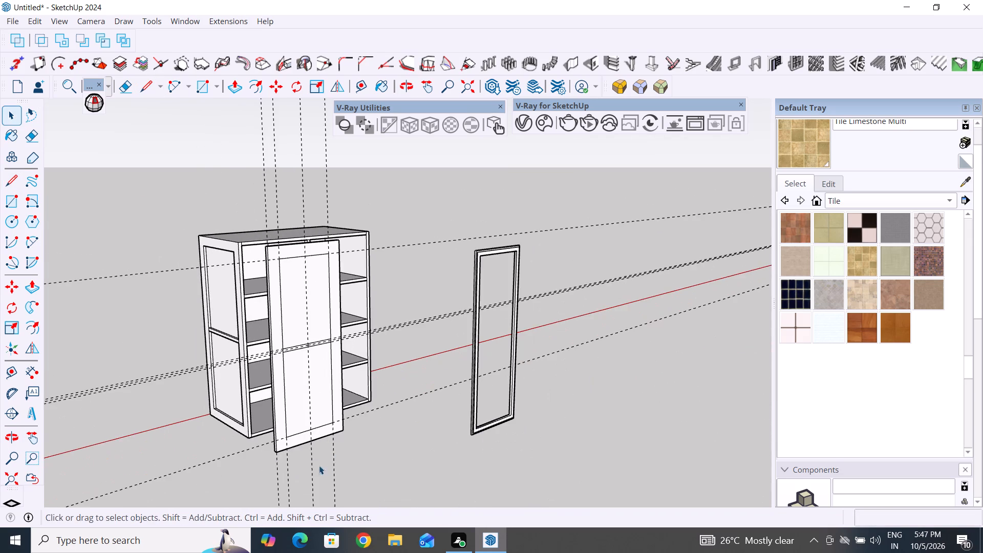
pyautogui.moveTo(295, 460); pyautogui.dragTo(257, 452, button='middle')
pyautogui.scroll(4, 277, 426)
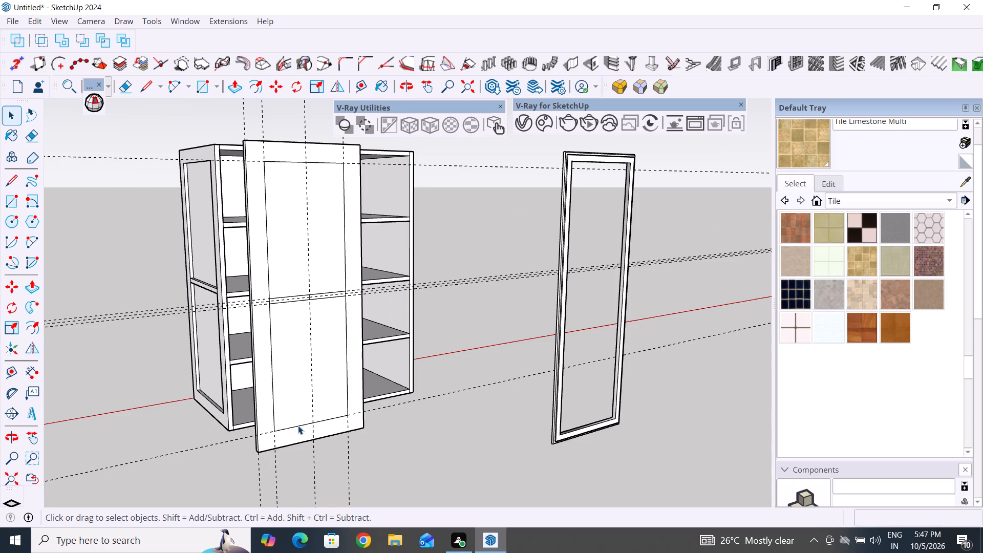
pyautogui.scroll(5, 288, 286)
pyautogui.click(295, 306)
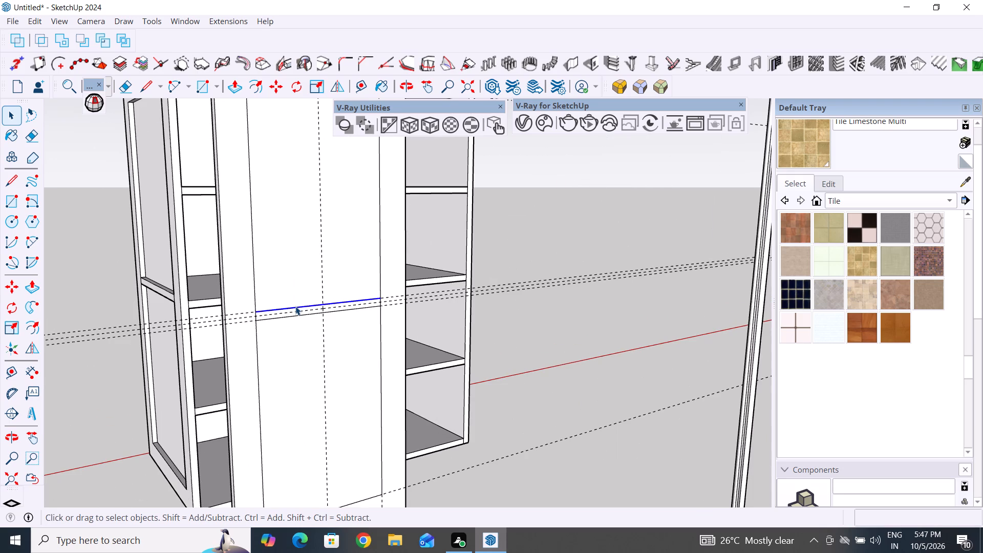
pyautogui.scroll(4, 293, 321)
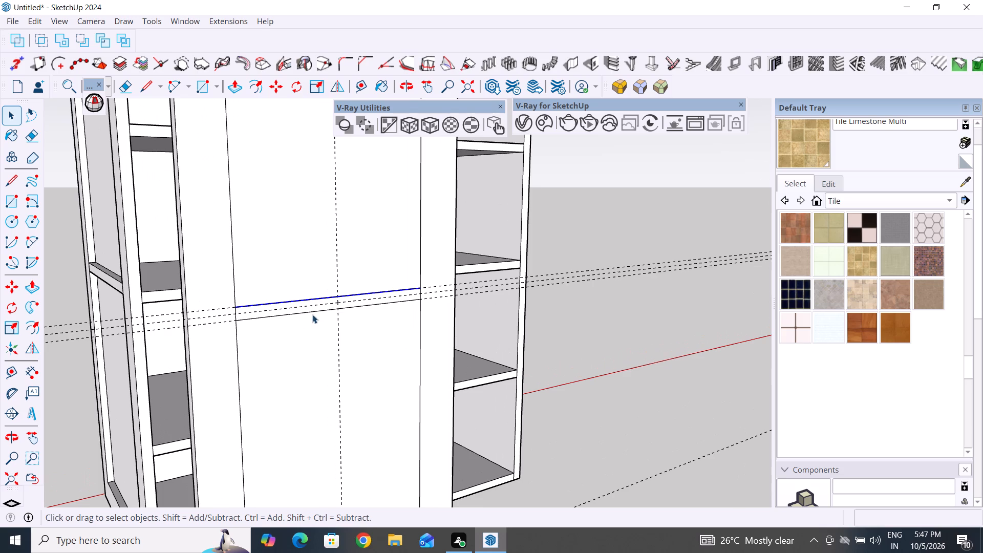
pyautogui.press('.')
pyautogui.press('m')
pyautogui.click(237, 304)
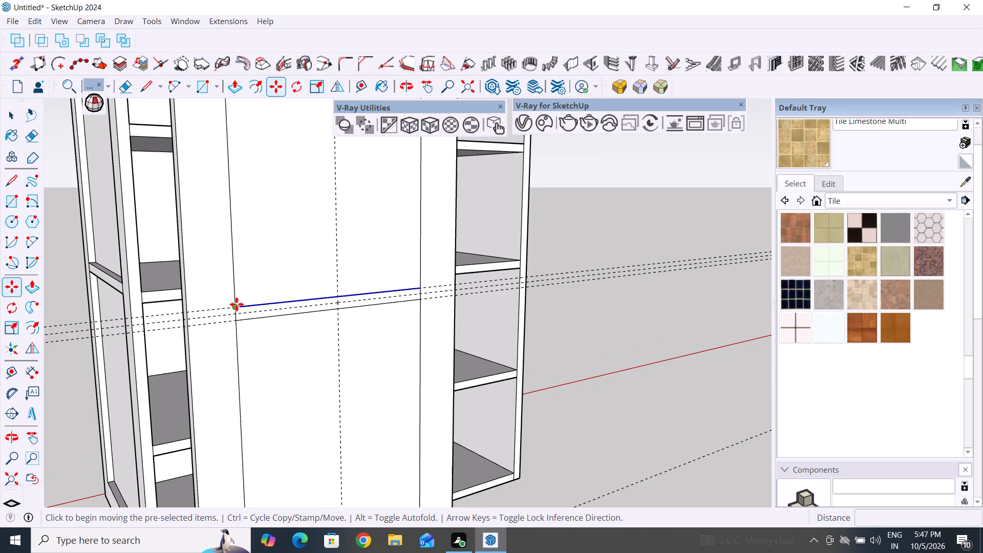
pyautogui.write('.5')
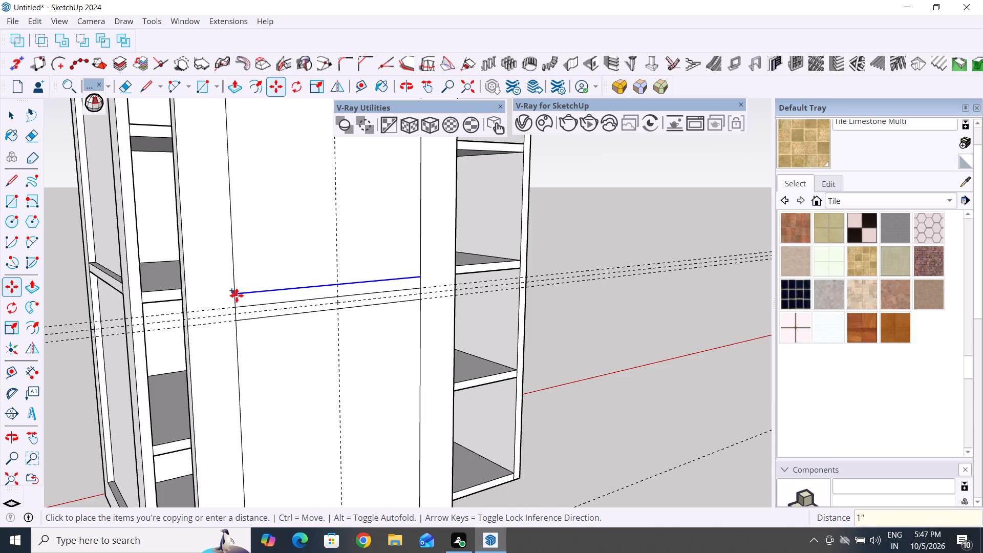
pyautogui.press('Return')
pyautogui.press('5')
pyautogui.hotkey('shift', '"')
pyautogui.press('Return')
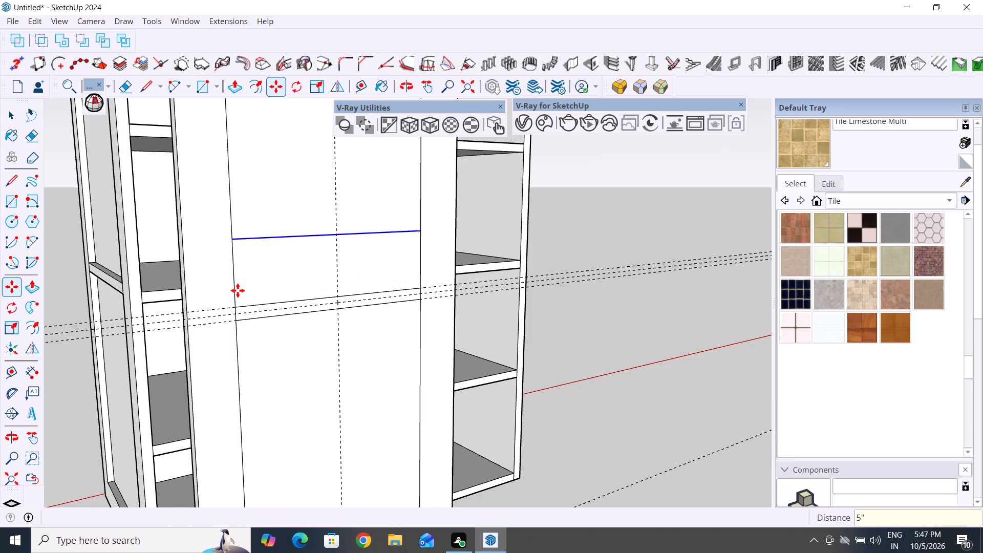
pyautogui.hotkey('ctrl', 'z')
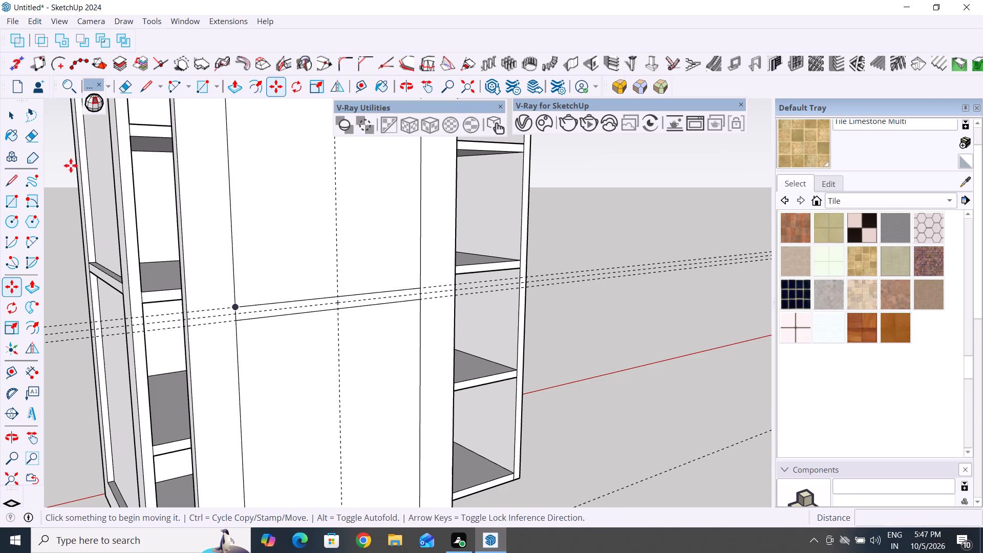
# Copy the upper of the door panel's two middle lines .5" upward.
pyautogui.click(8, 111)
pyautogui.scroll(8, 225, 302)
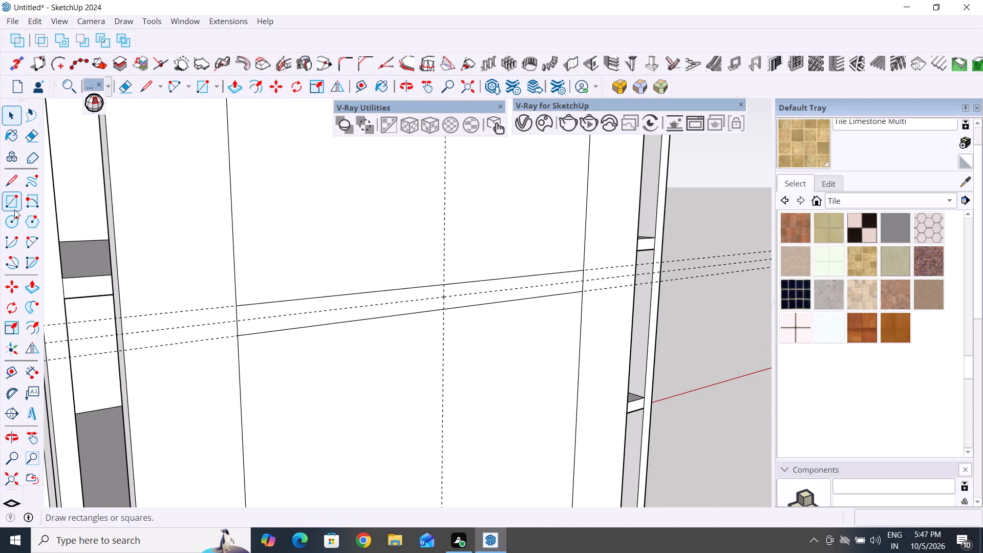
pyautogui.click(287, 299)
pyautogui.click(696, 335)
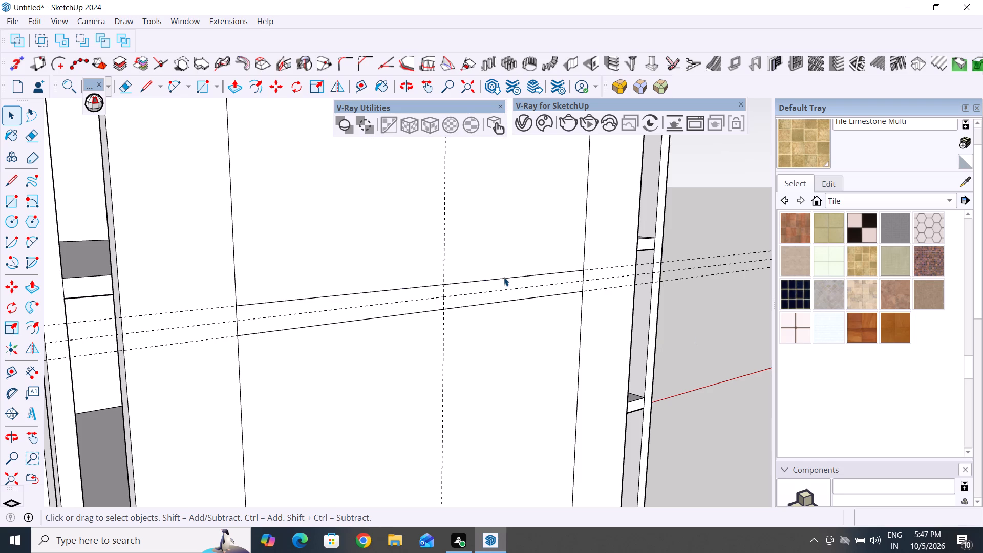
pyautogui.click(504, 277)
pyautogui.click(714, 333)
pyautogui.scroll(3, 551, 269)
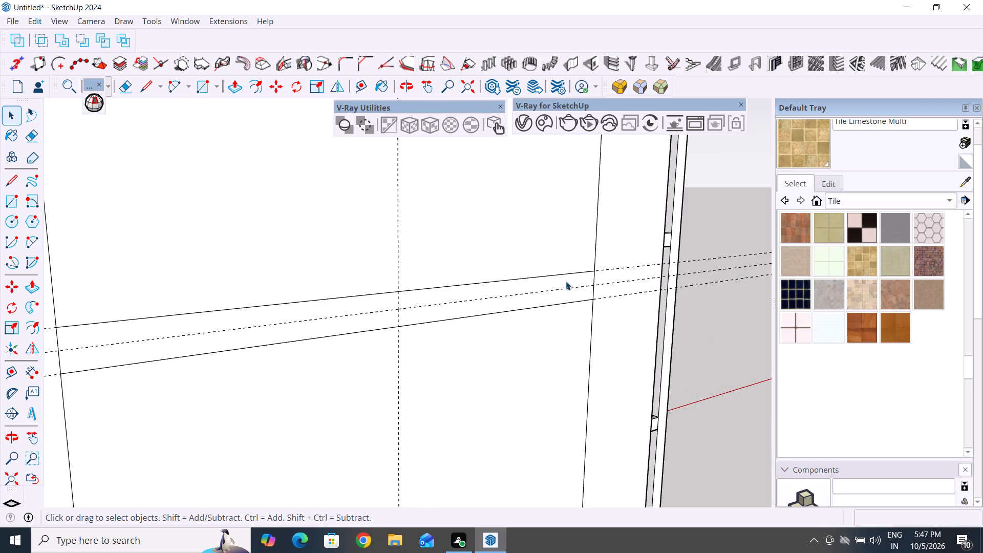
pyautogui.click(580, 271)
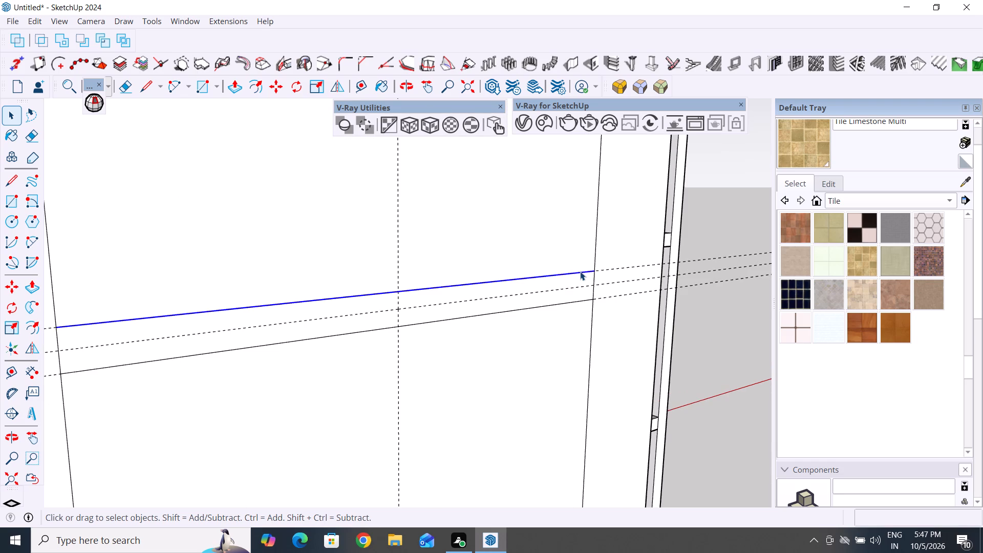
pyautogui.press('m')
pyautogui.scroll(-4, 595, 304)
pyautogui.scroll(2, 281, 310)
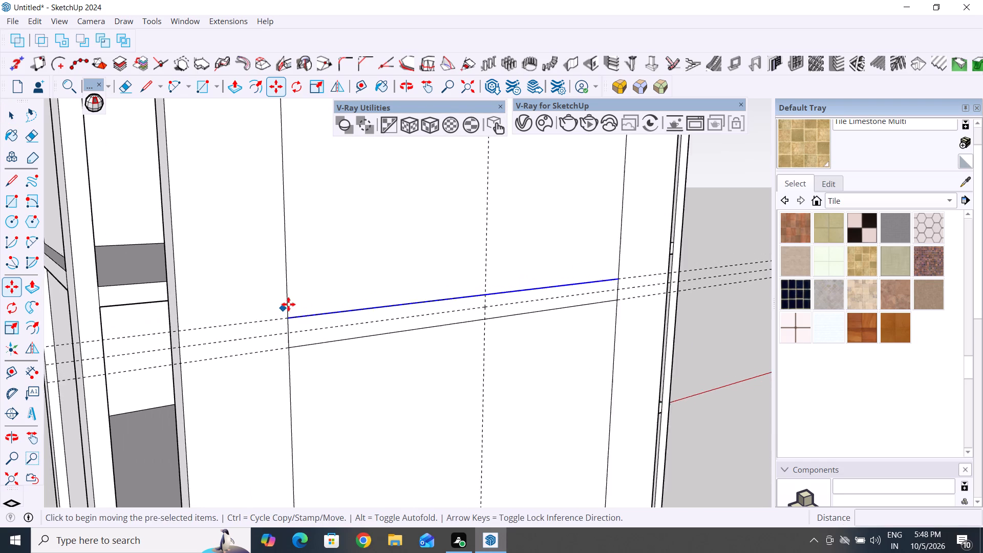
pyautogui.scroll(1, 288, 304)
pyautogui.click(289, 320)
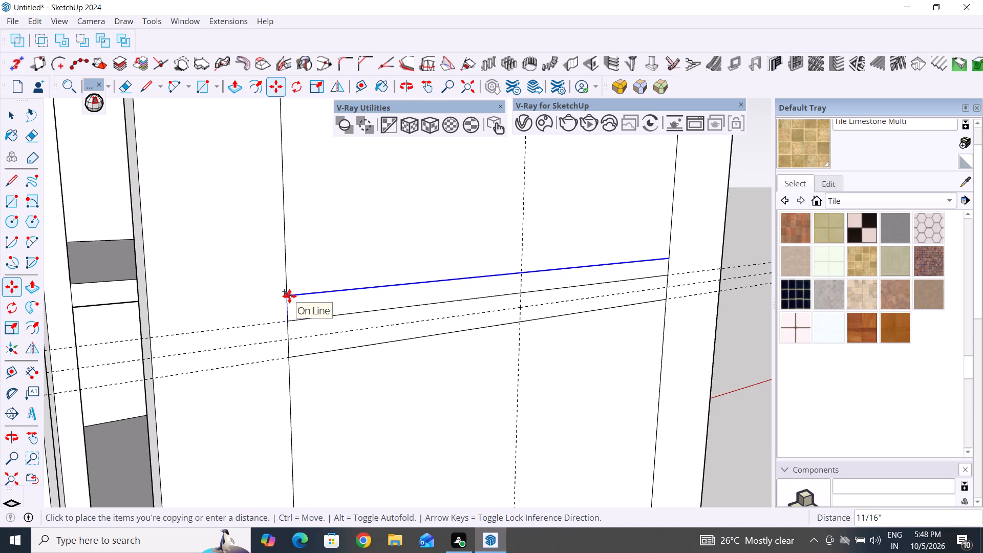
pyautogui.write('.5')
pyautogui.hotkey('shift', '"')
pyautogui.press('Return')
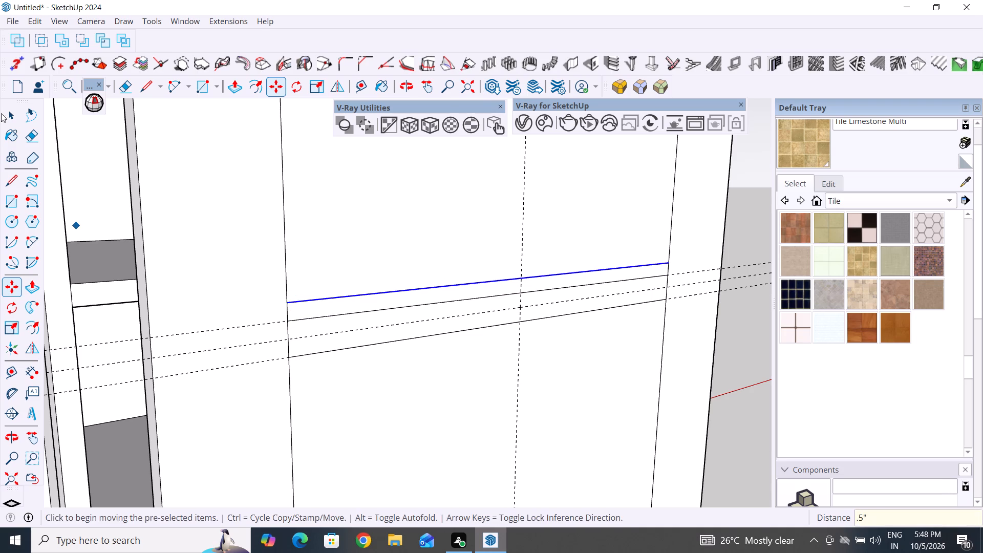
pyautogui.click(14, 116)
pyautogui.click(754, 231)
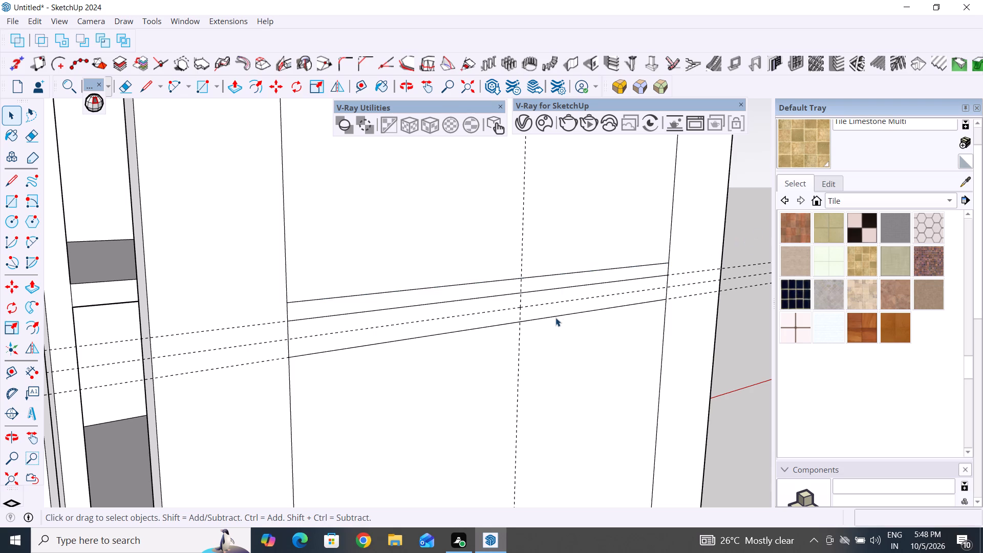
# Move the lower of the door panel's middle lines .5" downward.
pyautogui.click(559, 314)
pyautogui.scroll(-9, 510, 369)
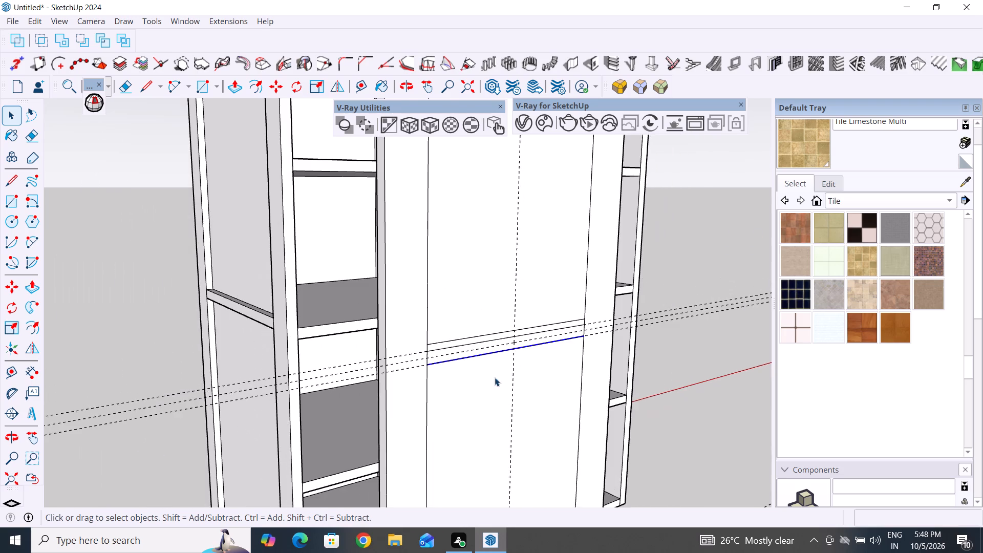
pyautogui.moveTo(495, 377); pyautogui.dragTo(508, 351, button='middle')
pyautogui.scroll(3, 471, 327)
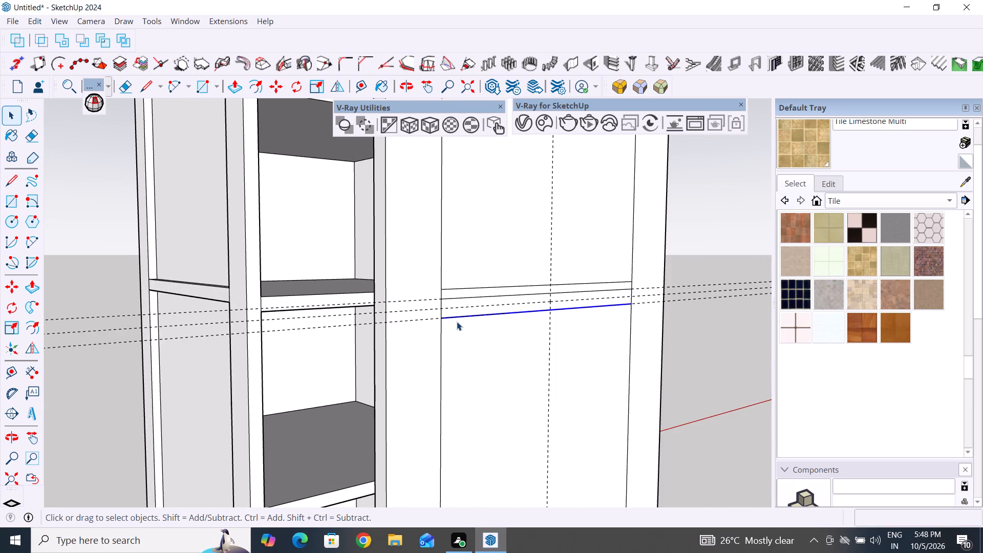
pyautogui.press('m')
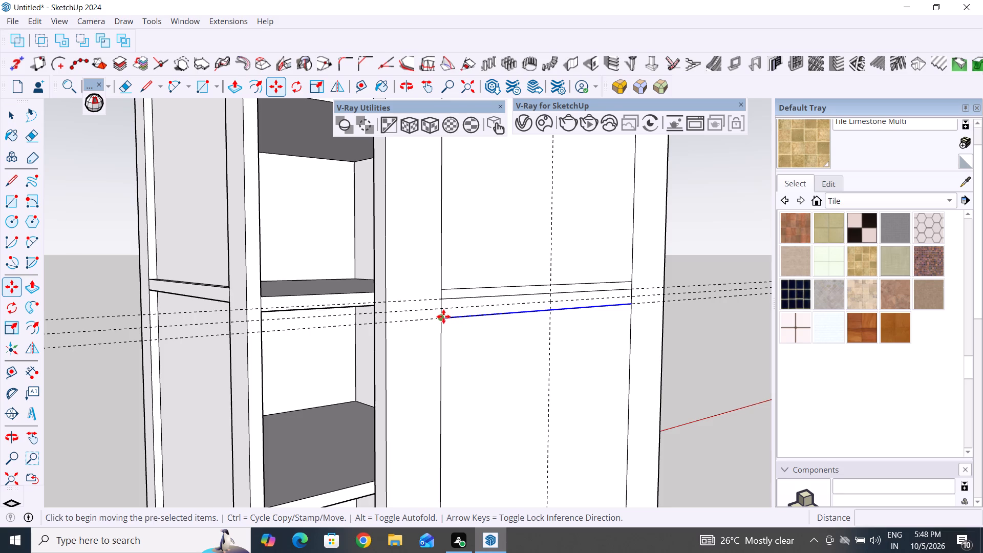
pyautogui.click(443, 316)
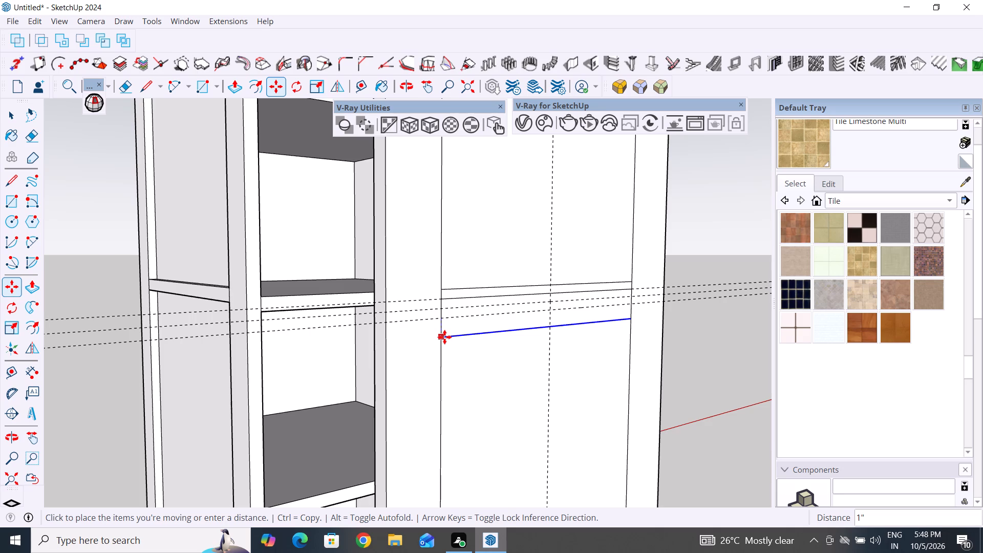
pyautogui.write('.5"')
pyautogui.press('Return')
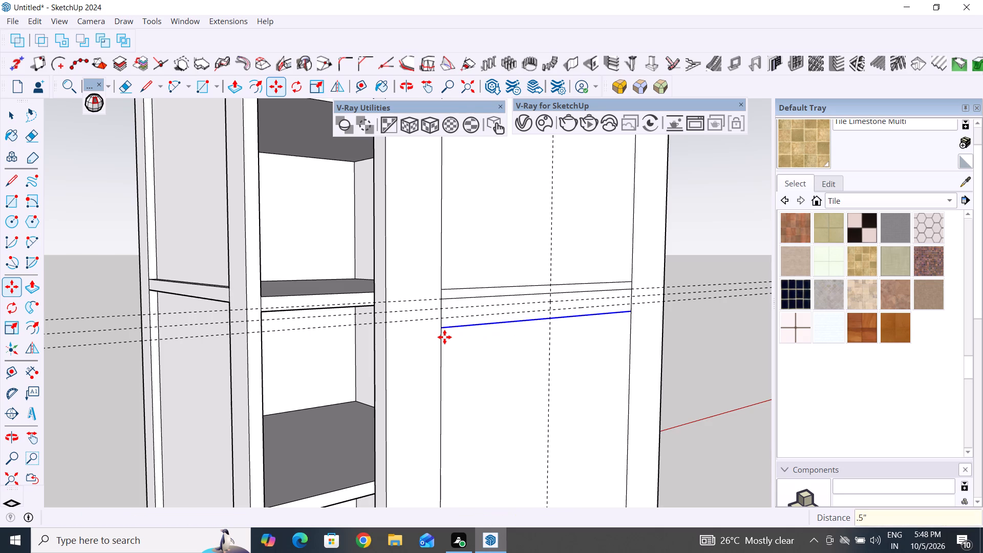
pyautogui.click(16, 115)
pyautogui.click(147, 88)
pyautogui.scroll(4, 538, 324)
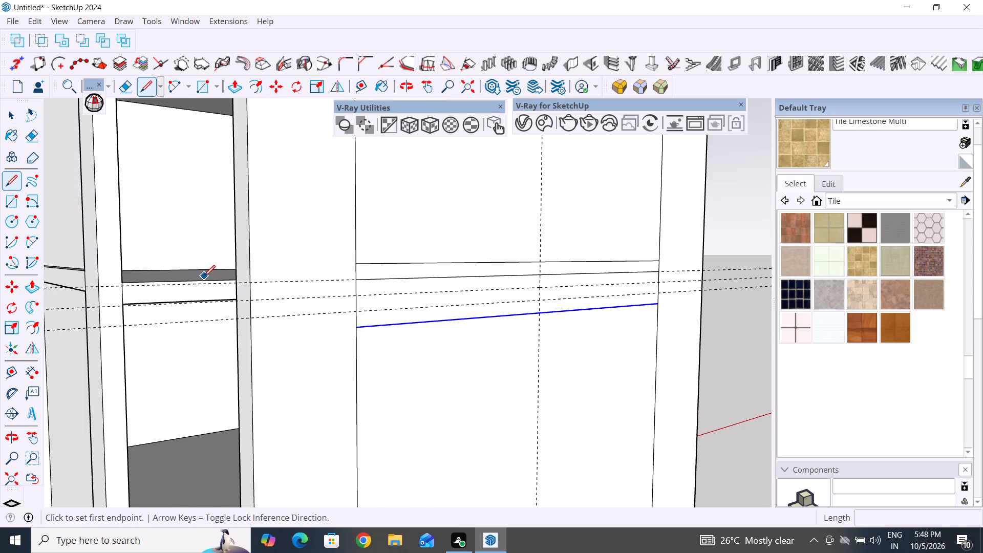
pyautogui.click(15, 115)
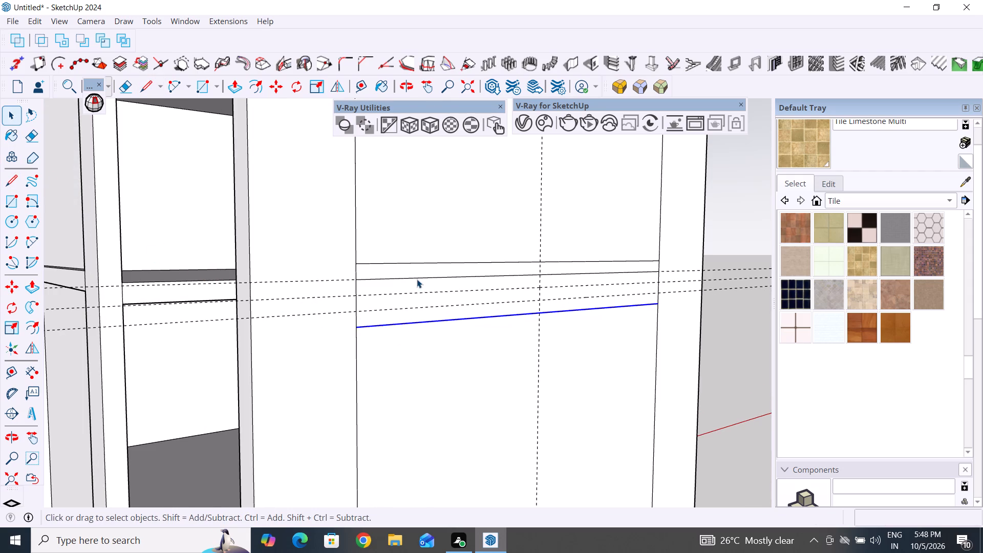
# Erase the original upper middle line, just below its copy on the door panel, together with the guide running along it.
pyautogui.click(123, 91)
pyautogui.moveTo(430, 273); pyautogui.dragTo(431, 284)
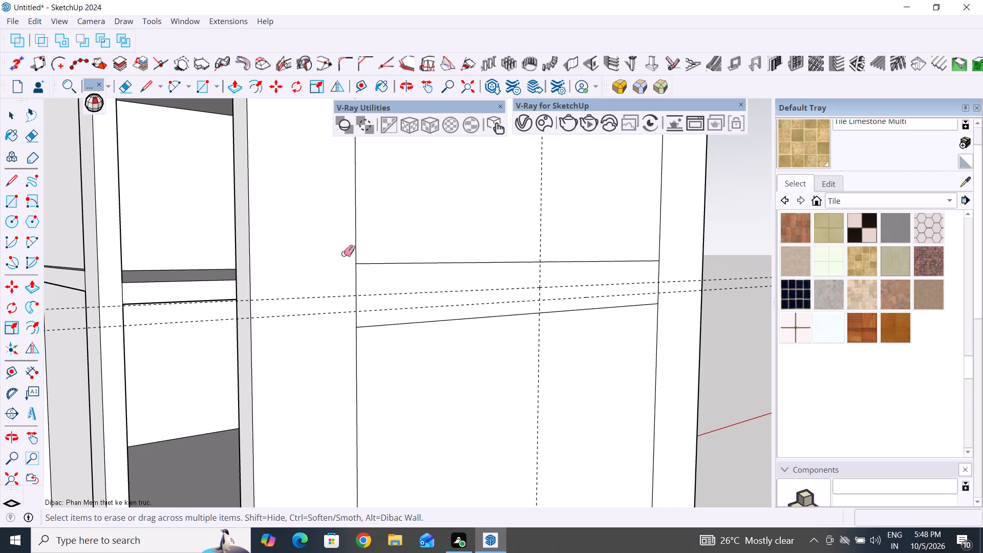
pyautogui.click(16, 124)
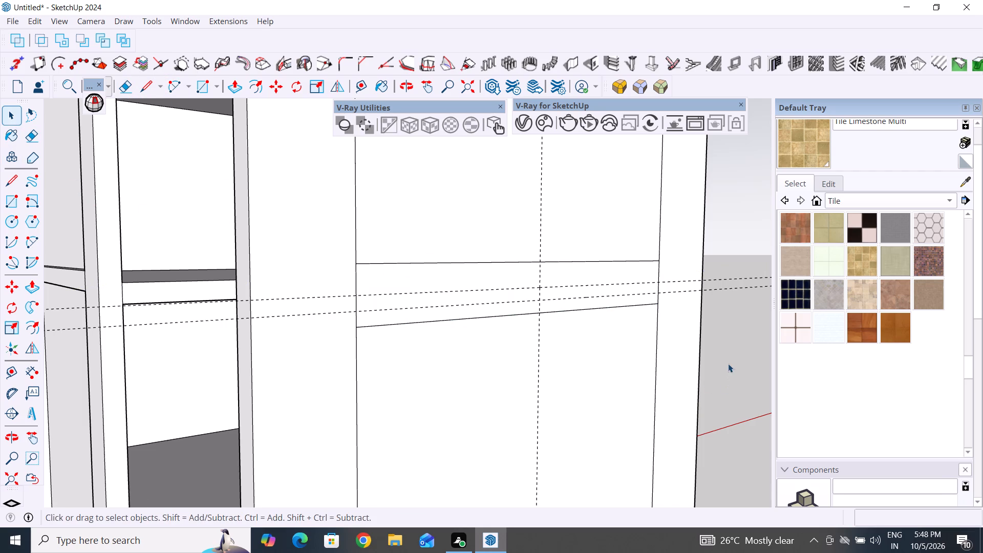
pyautogui.click(728, 364)
# Examine the door panel's inset outline and mid-height divider from several angles and distances.
pyautogui.scroll(-14, 586, 374)
pyautogui.moveTo(589, 401); pyautogui.dragTo(561, 422, button='middle')
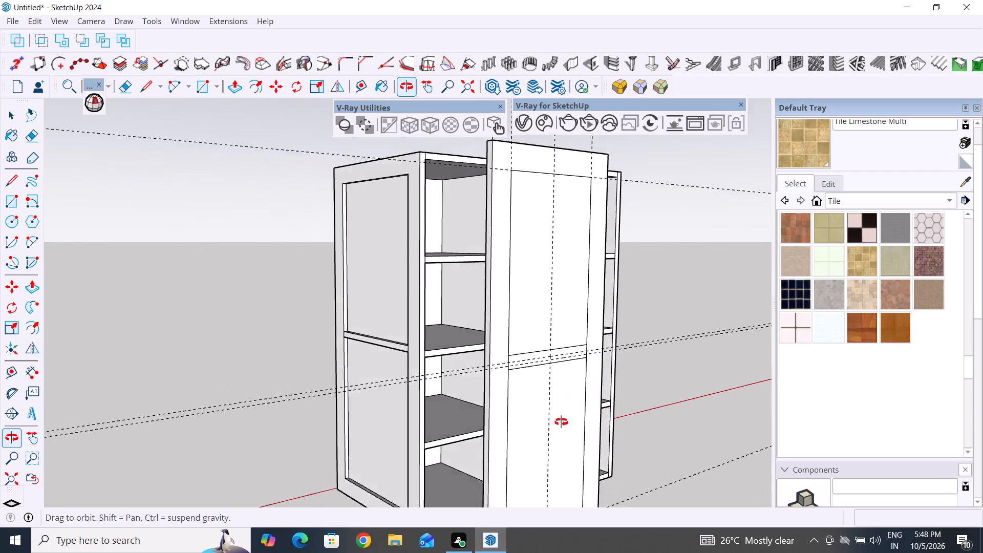
pyautogui.moveTo(561, 422); pyautogui.dragTo(560, 422, button='middle')
pyautogui.scroll(-4, 508, 312)
pyautogui.scroll(-2, 533, 396)
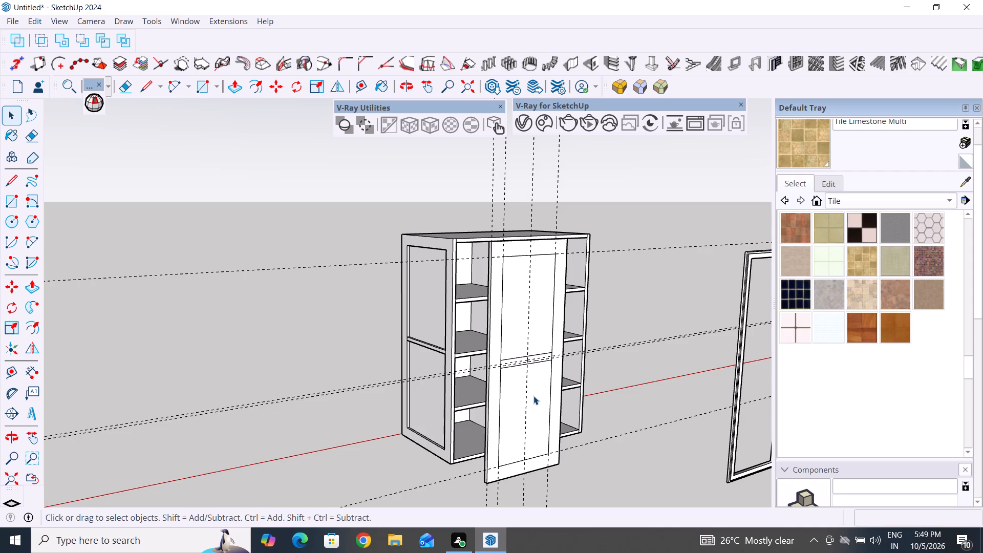
pyautogui.scroll(-5, 531, 382)
pyautogui.scroll(7, 497, 478)
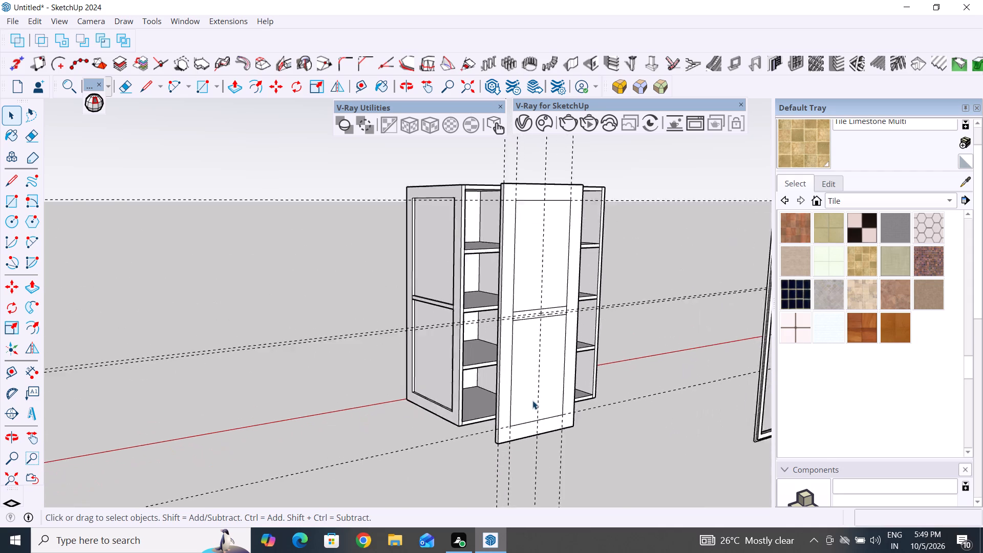
pyautogui.scroll(2, 532, 400)
pyautogui.moveTo(539, 401); pyautogui.dragTo(558, 412, button='middle')
pyautogui.scroll(-4, 539, 434)
pyautogui.moveTo(564, 294); pyautogui.dragTo(564, 288, button='middle')
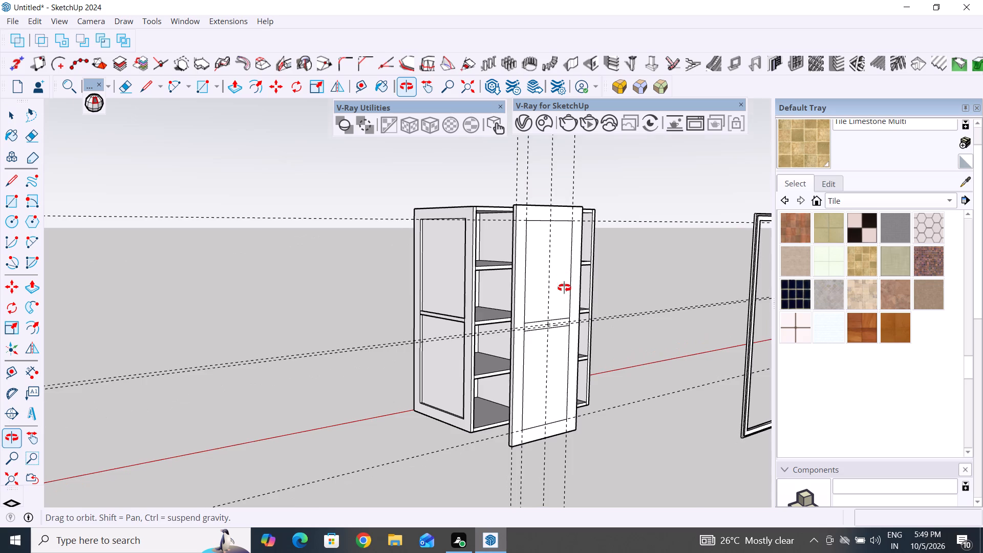
pyautogui.moveTo(564, 288); pyautogui.dragTo(558, 302, button='middle')
pyautogui.scroll(3, 578, 444)
pyautogui.moveTo(575, 478); pyautogui.dragTo(571, 476, button='middle')
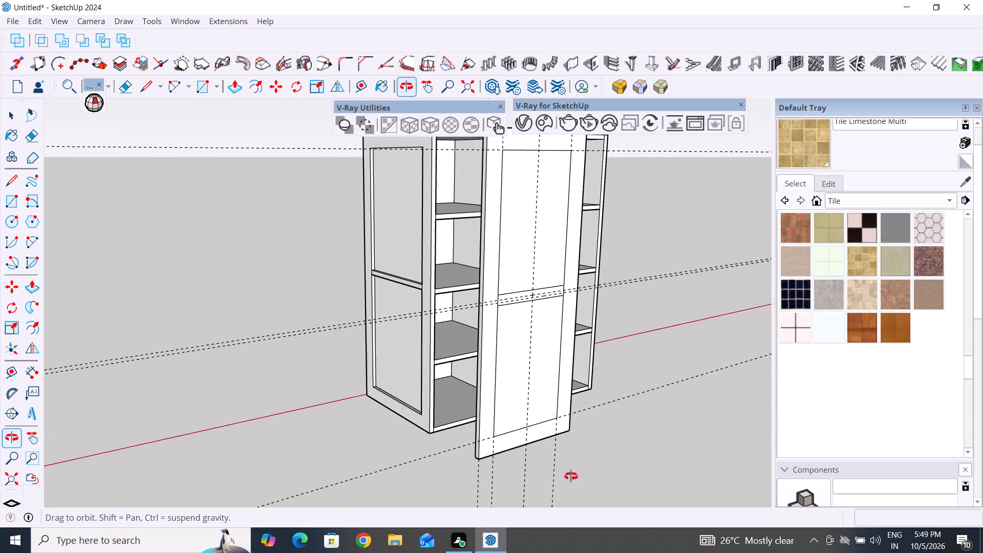
pyautogui.moveTo(571, 476); pyautogui.dragTo(501, 446, button='middle')
pyautogui.scroll(13, 525, 416)
pyautogui.scroll(-8, 538, 425)
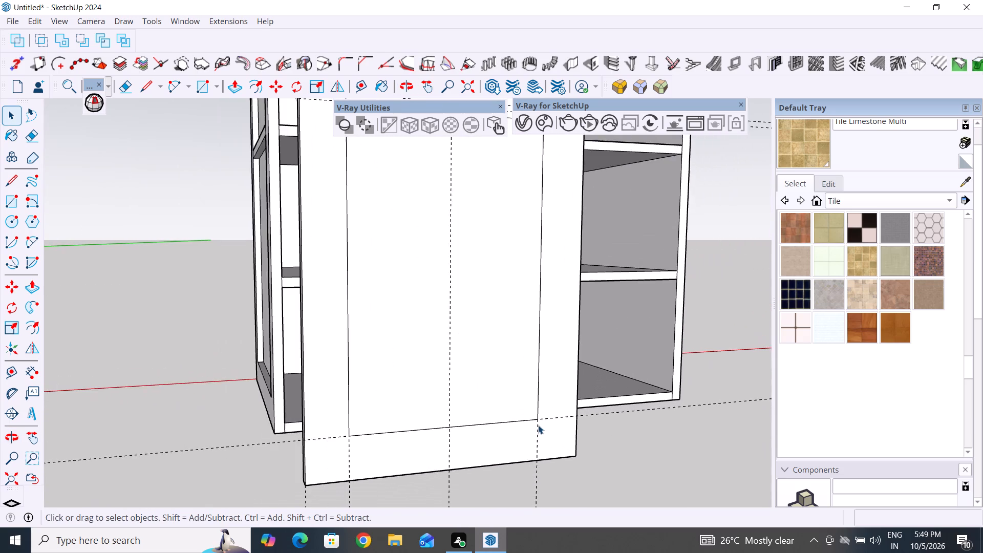
pyautogui.scroll(-11, 538, 425)
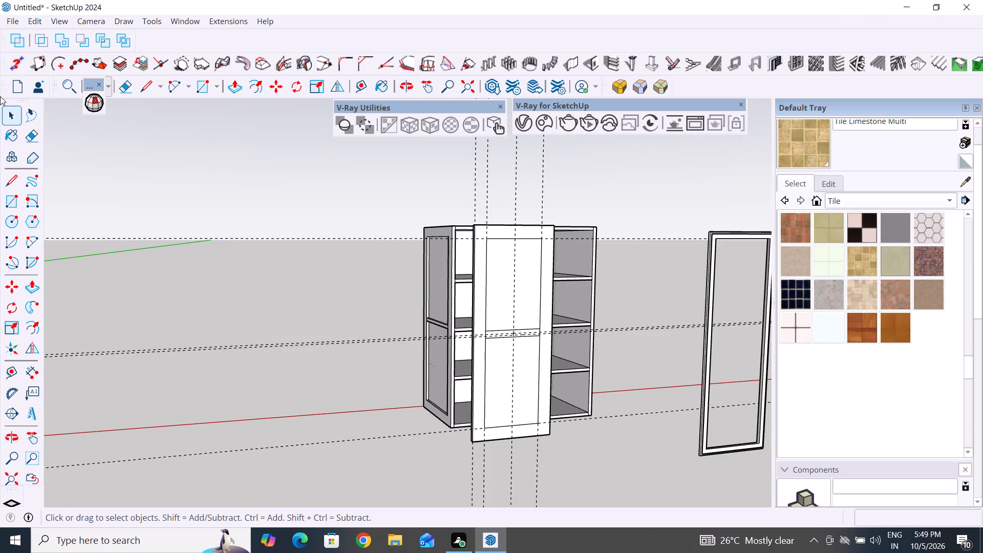
# Delete all guides in the model.
pyautogui.click(35, 17)
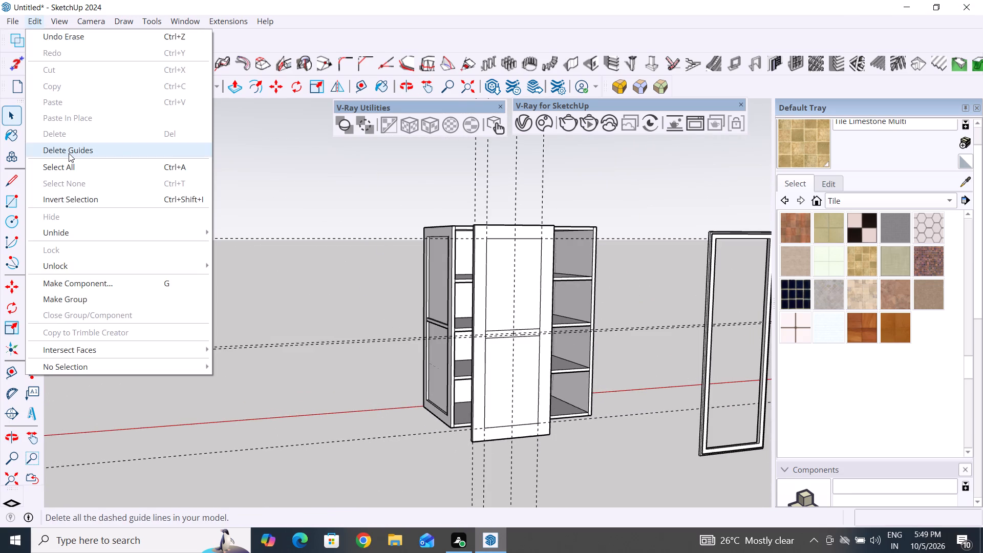
pyautogui.click(69, 153)
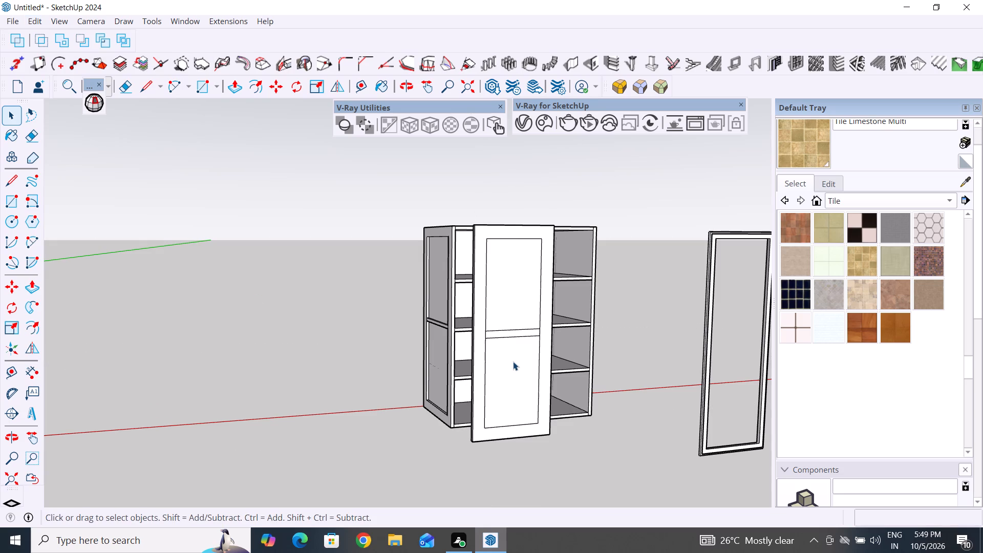
# Copy the upper line of the door panel's mid-height divider about 1 9/16" upward.
pyautogui.scroll(4, 515, 242)
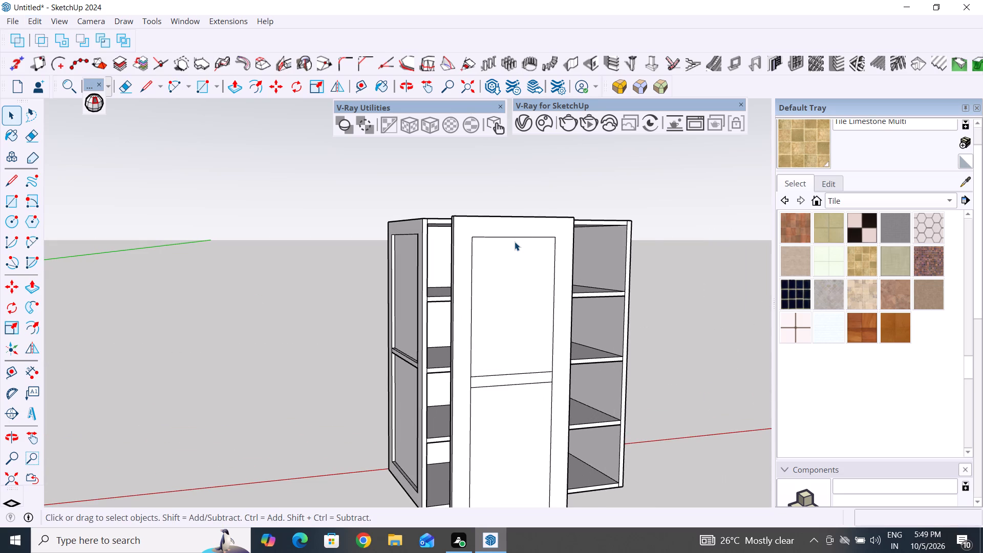
pyautogui.scroll(4, 515, 242)
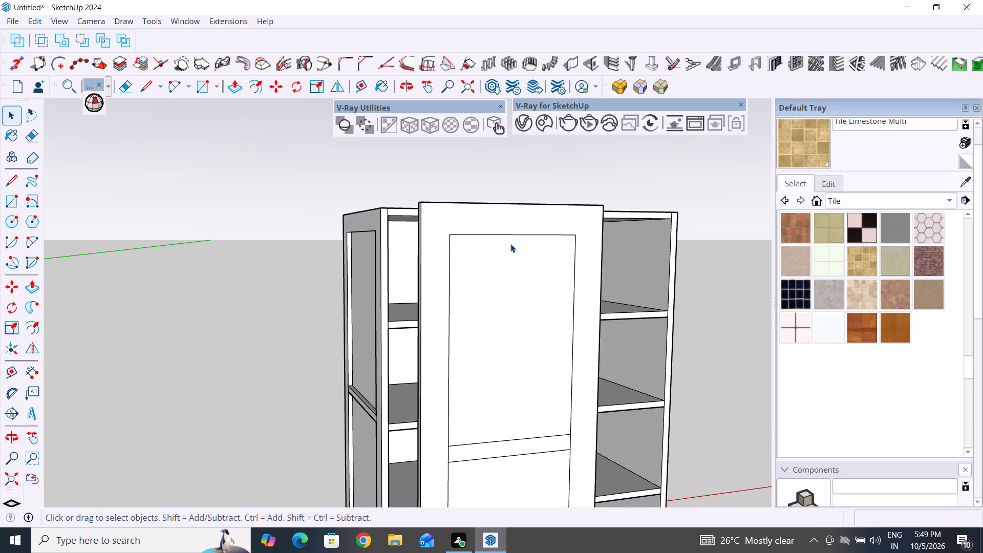
pyautogui.scroll(3, 510, 244)
pyautogui.scroll(-4, 481, 329)
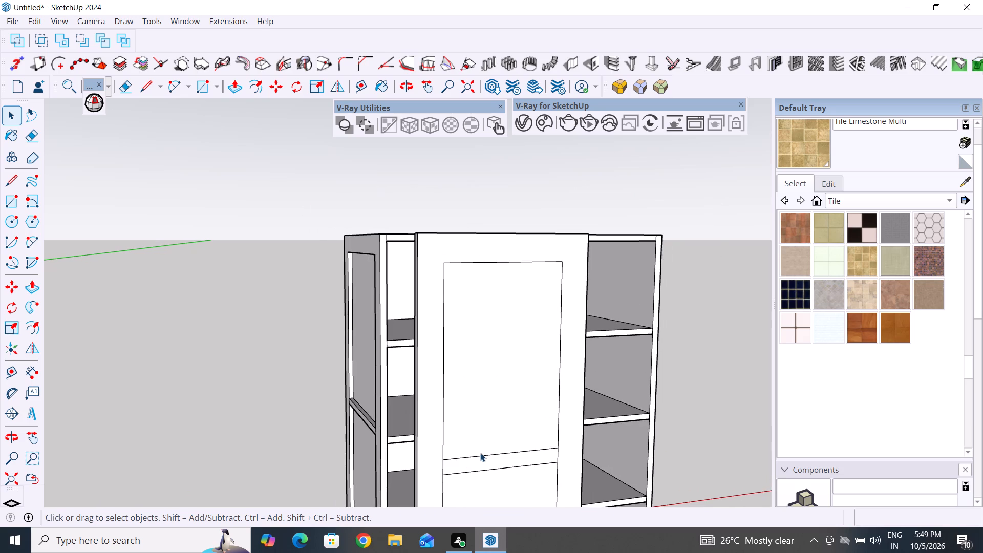
pyautogui.click(481, 454)
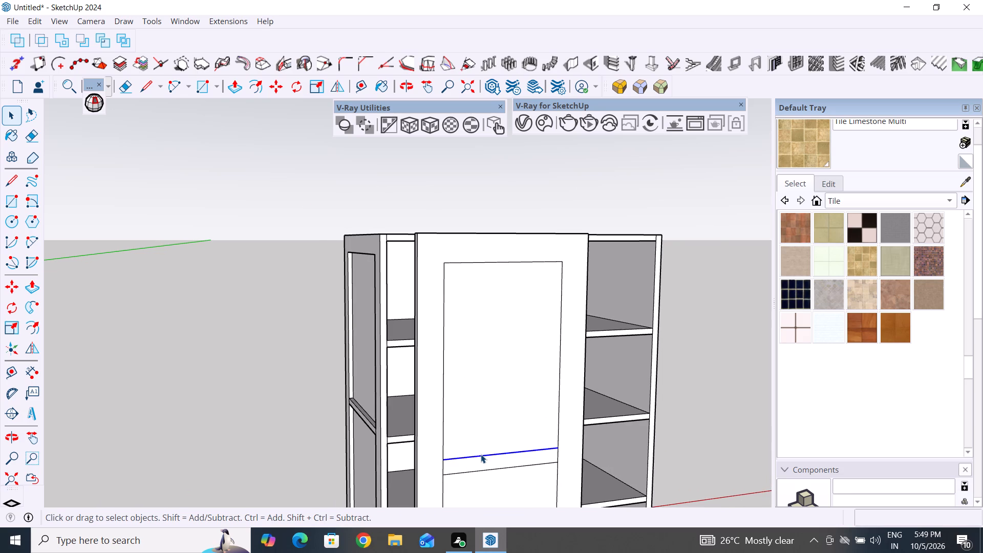
pyautogui.press('m')
pyautogui.click(444, 457)
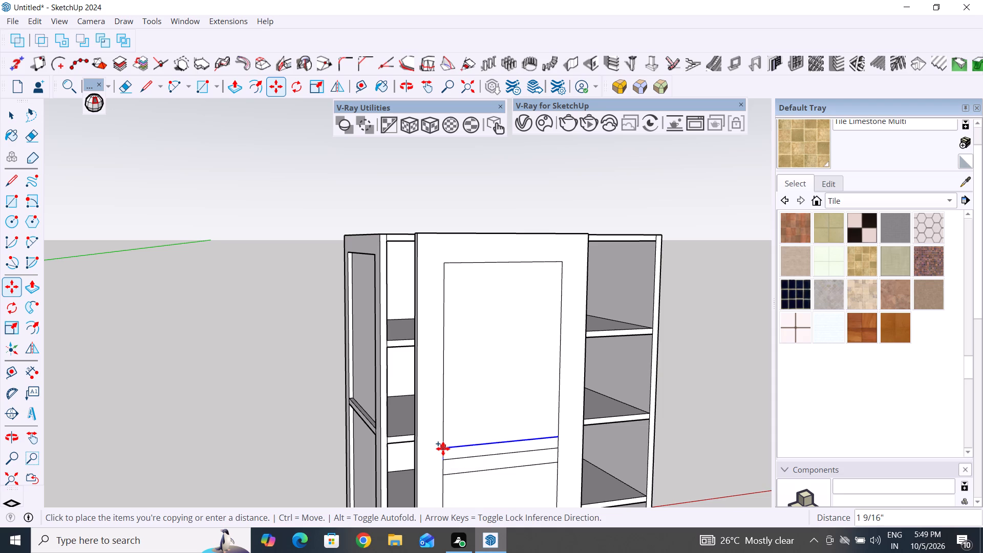
pyautogui.click(443, 449)
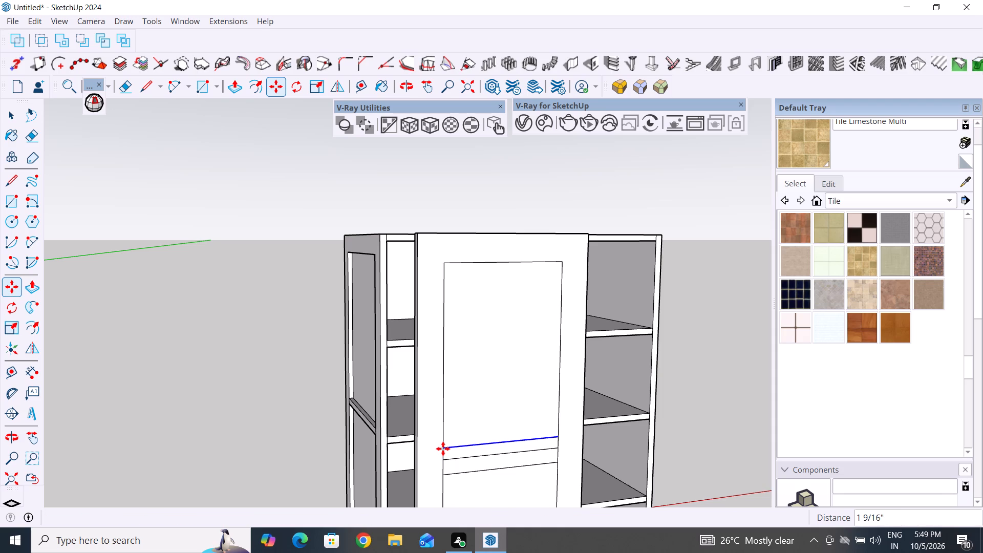
# Copy the topmost of the door panel's middle lines about 1/2" further upward.
pyautogui.press('m')
pyautogui.click(443, 449)
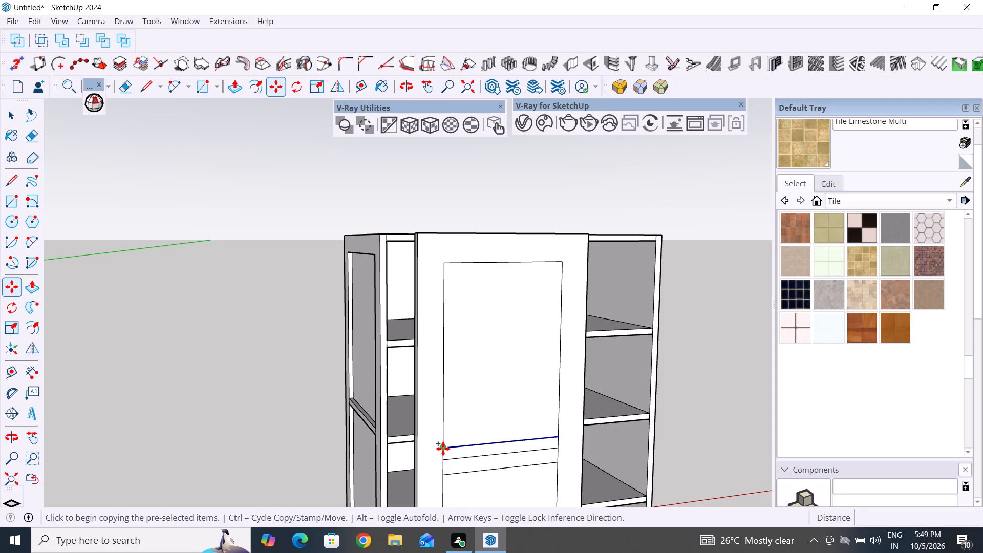
pyautogui.click(444, 439)
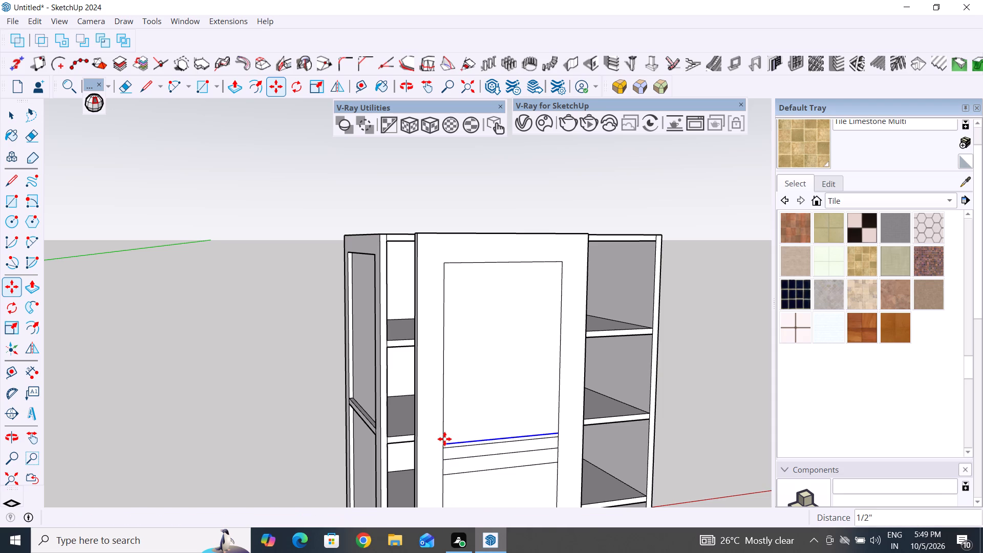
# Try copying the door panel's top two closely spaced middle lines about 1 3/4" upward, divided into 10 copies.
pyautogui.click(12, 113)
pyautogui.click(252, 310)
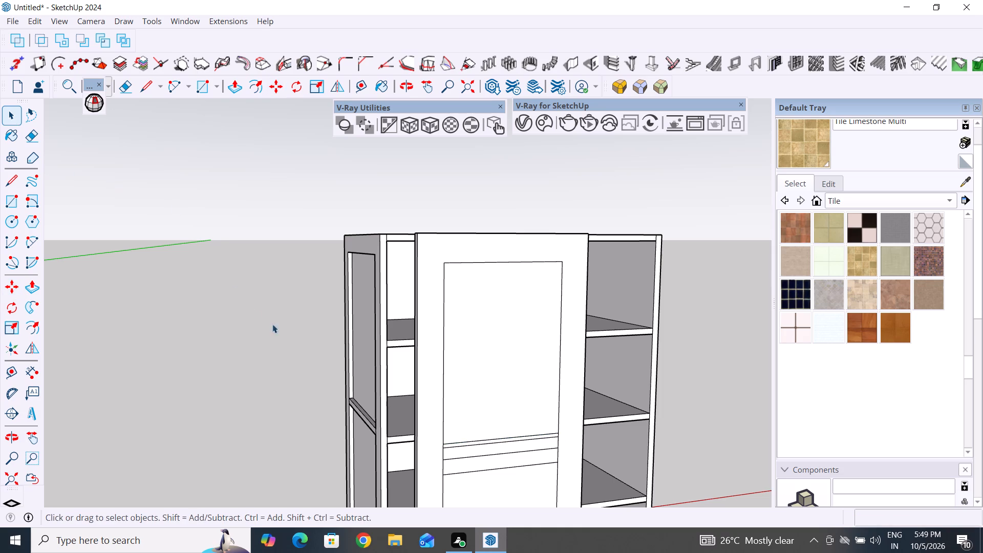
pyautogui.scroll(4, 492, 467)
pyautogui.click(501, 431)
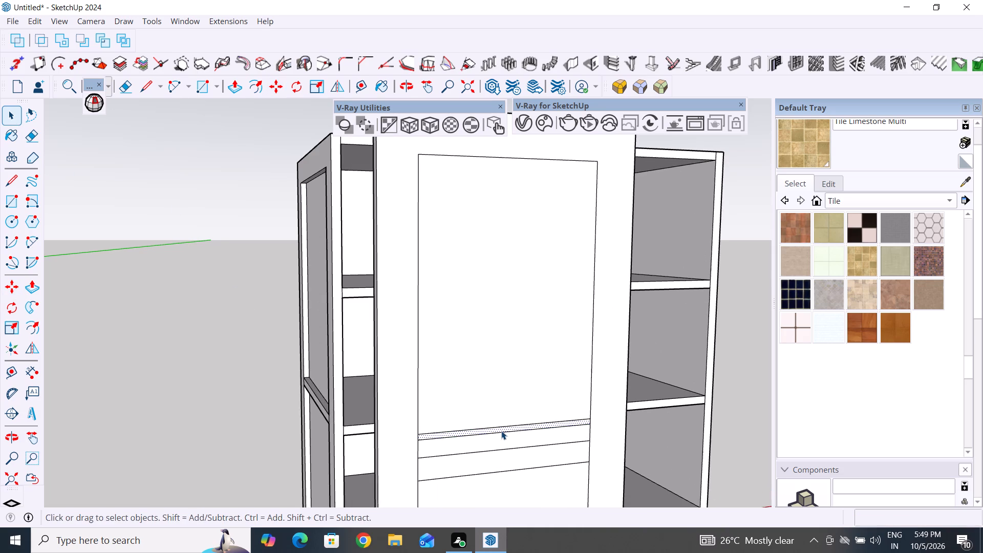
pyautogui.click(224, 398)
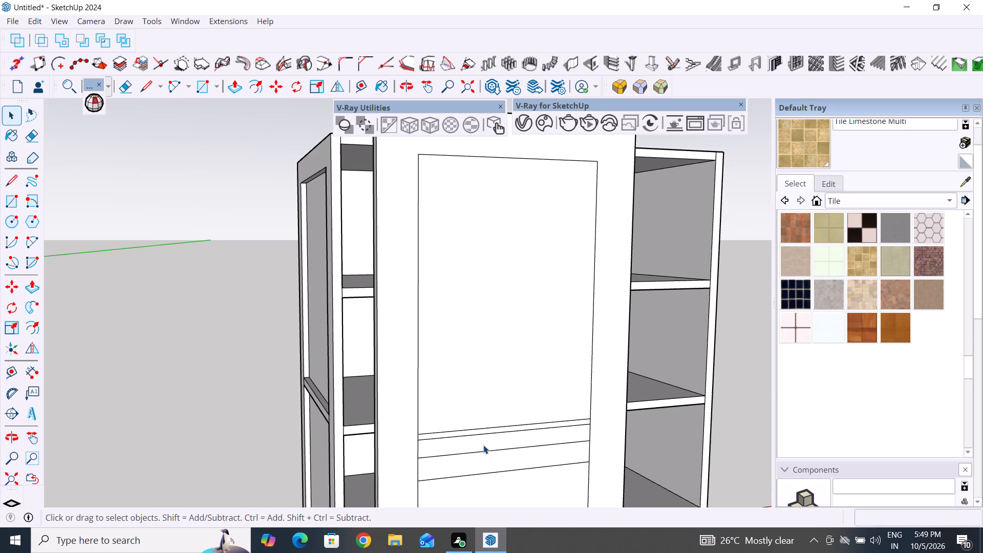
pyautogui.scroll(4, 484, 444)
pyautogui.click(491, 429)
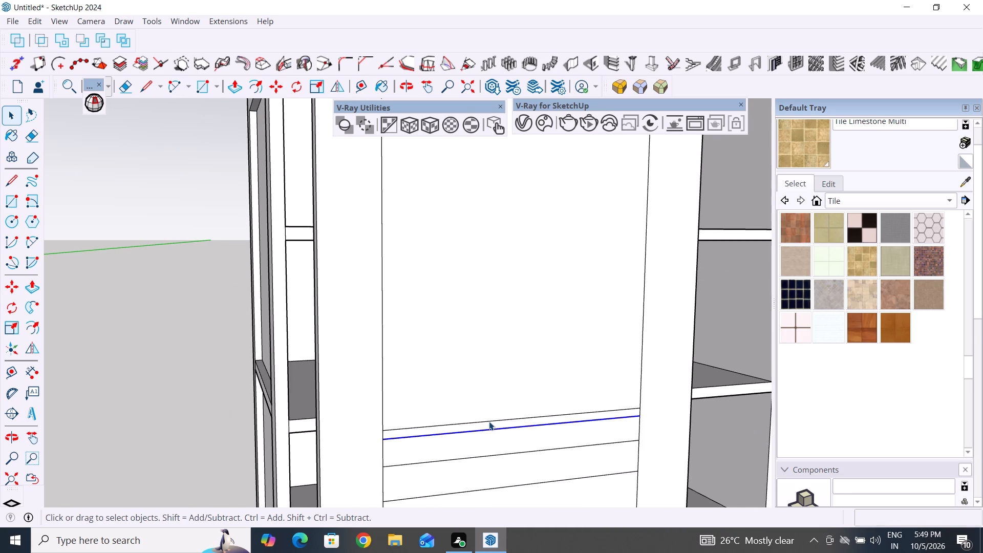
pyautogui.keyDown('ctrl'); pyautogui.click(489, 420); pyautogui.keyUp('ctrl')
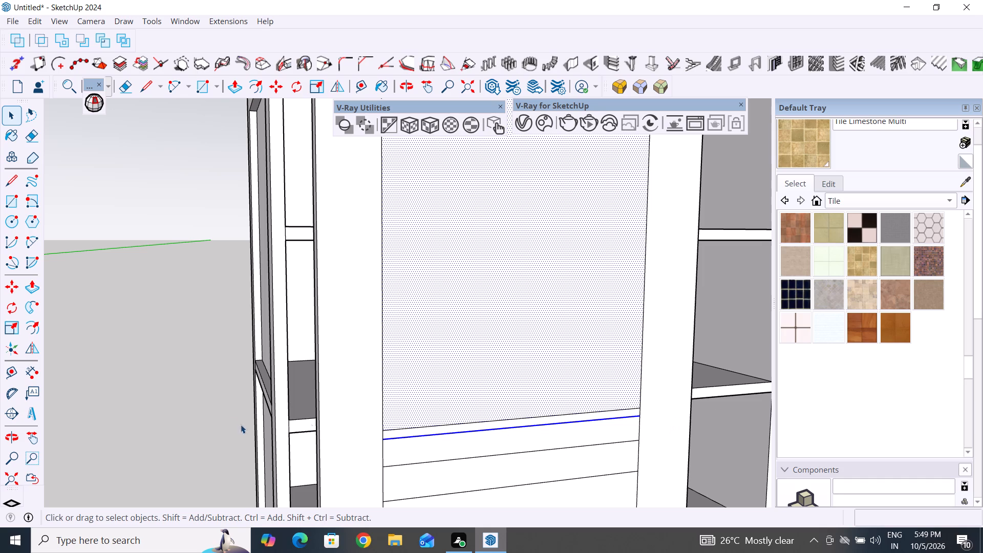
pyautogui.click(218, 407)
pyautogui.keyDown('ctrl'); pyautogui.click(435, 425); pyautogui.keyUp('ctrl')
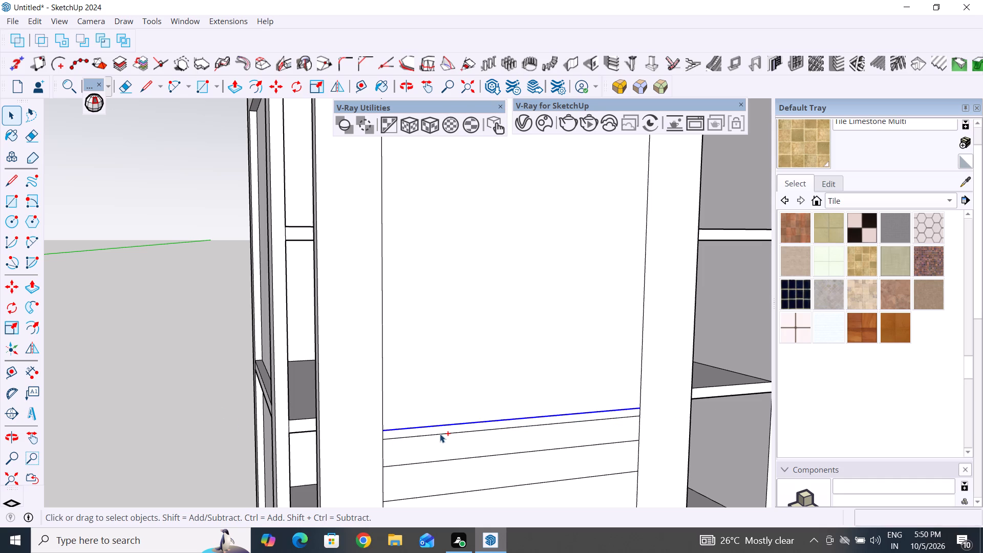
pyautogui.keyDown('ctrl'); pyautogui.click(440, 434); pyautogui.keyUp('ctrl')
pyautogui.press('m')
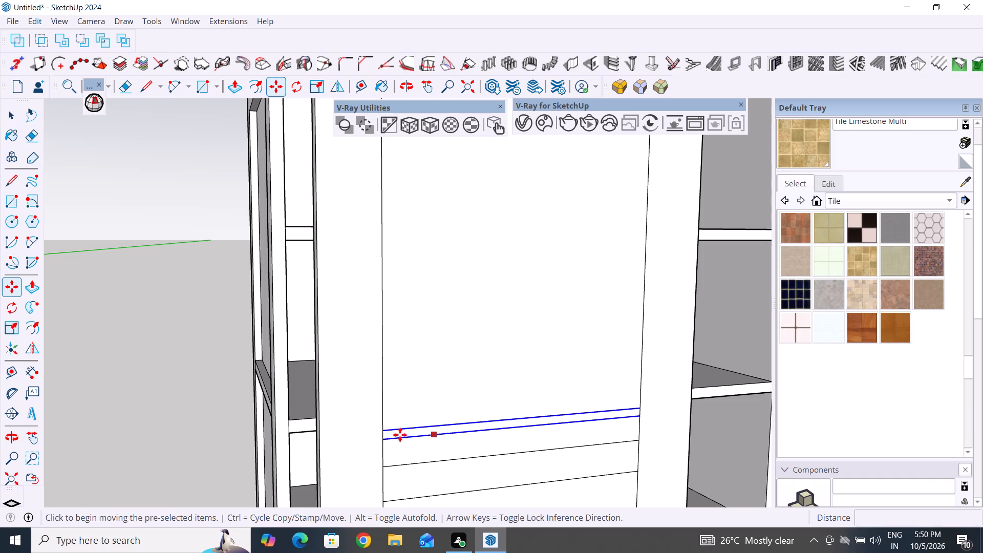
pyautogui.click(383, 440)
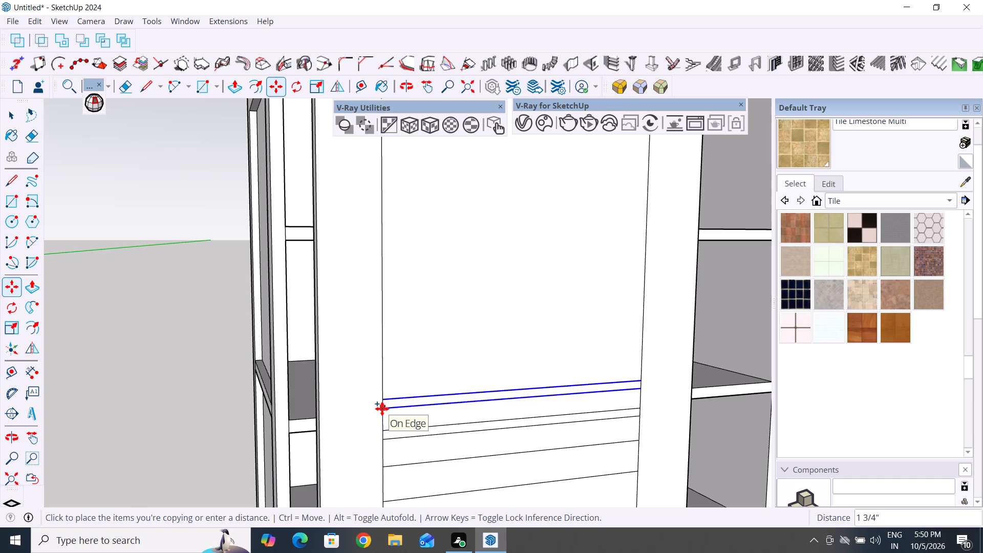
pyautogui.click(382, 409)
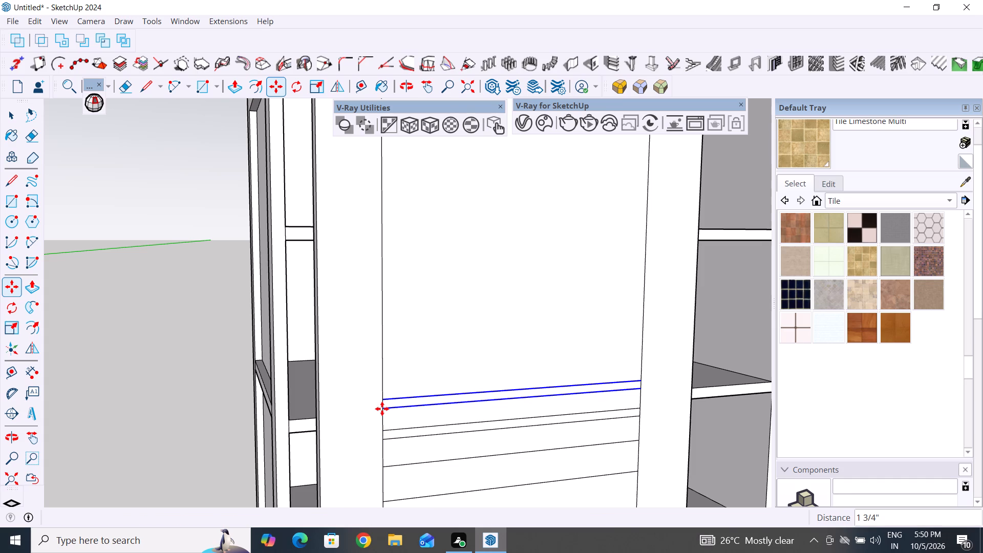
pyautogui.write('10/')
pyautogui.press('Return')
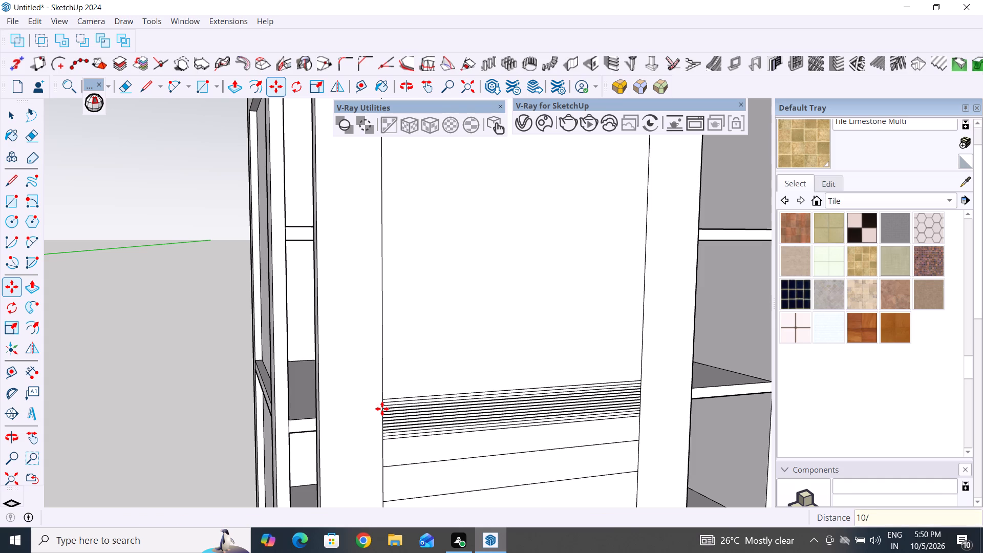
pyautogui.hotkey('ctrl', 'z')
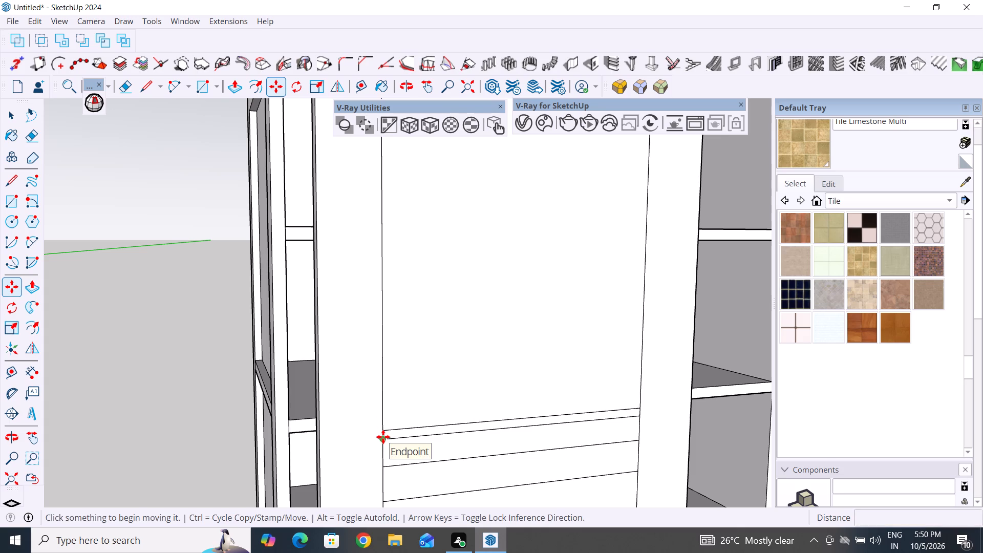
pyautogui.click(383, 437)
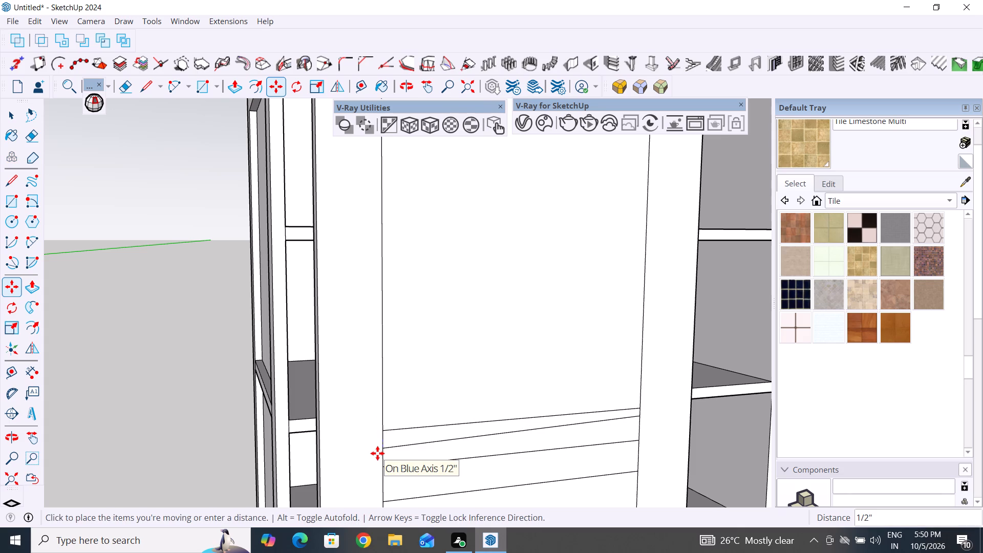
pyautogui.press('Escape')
# Copy the top two closely spaced middle lines about 1' 11 1/4" up to the inset panel's top edge, divided into 10 copies.
pyautogui.click(6, 117)
pyautogui.click(153, 352)
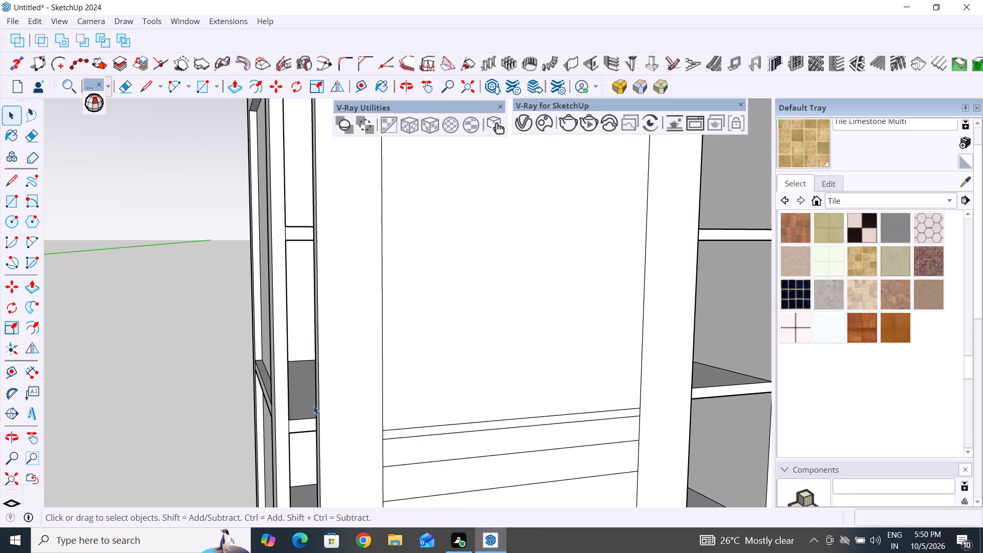
pyautogui.click(416, 434)
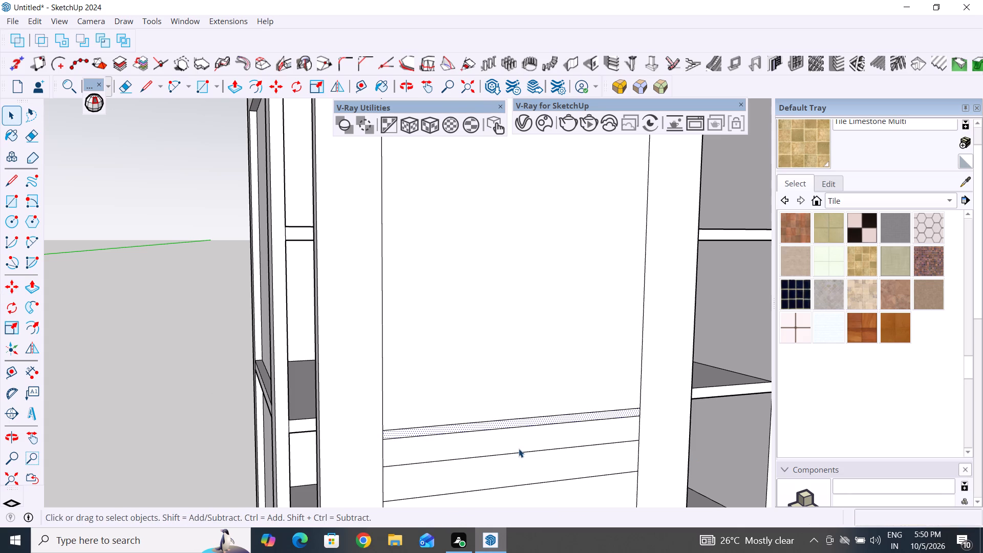
pyautogui.click(148, 391)
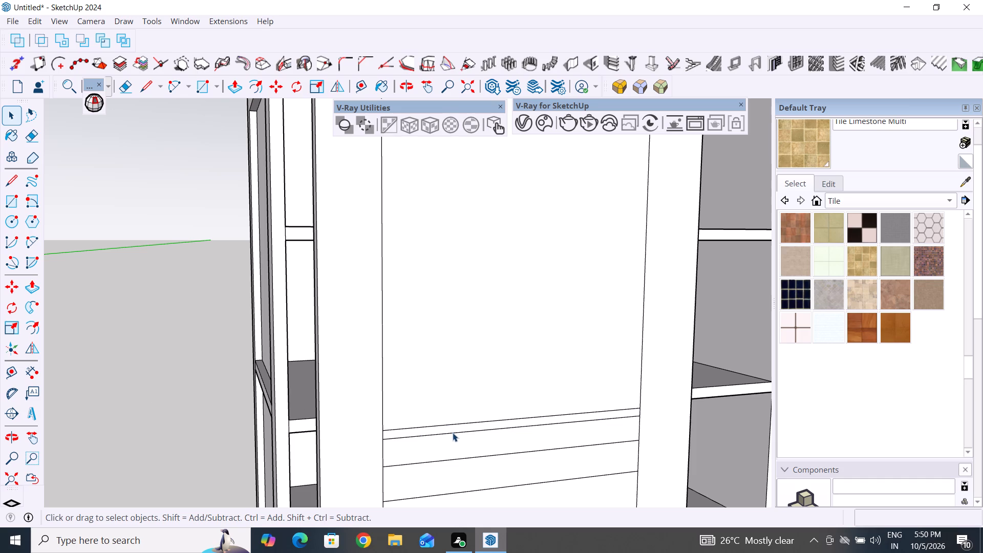
pyautogui.click(453, 433)
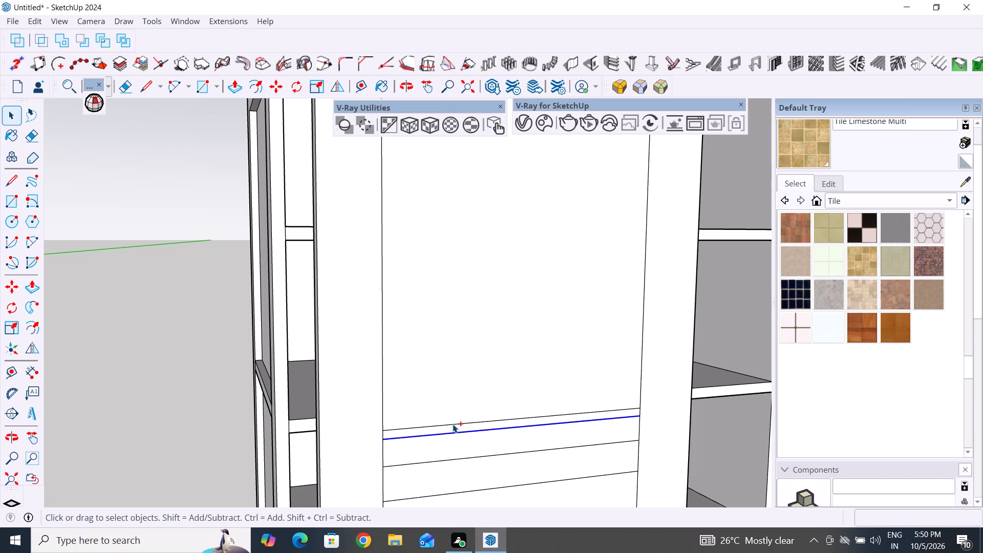
pyautogui.keyDown('ctrl'); pyautogui.click(453, 424); pyautogui.keyUp('ctrl')
pyautogui.press('m')
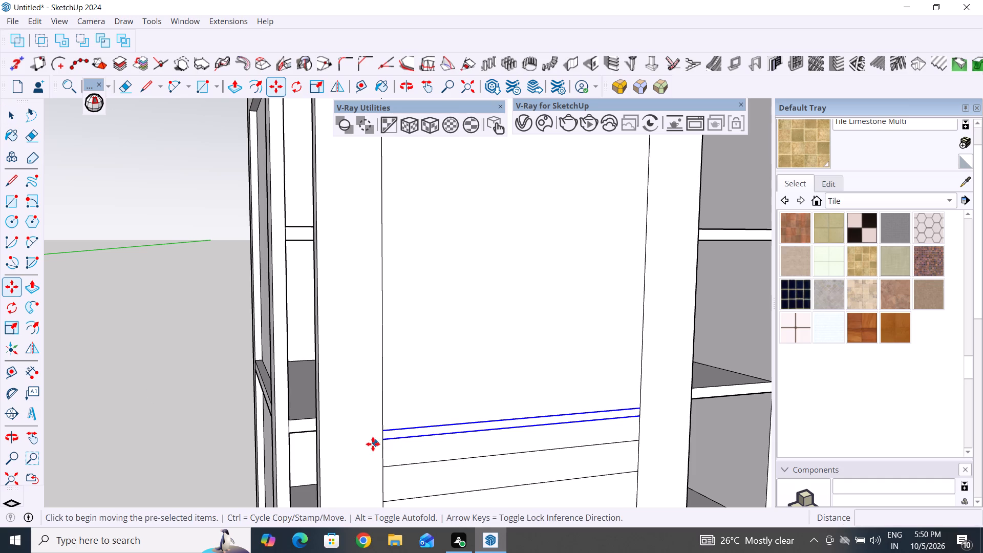
pyautogui.click(382, 431)
pyautogui.scroll(-2, 369, 436)
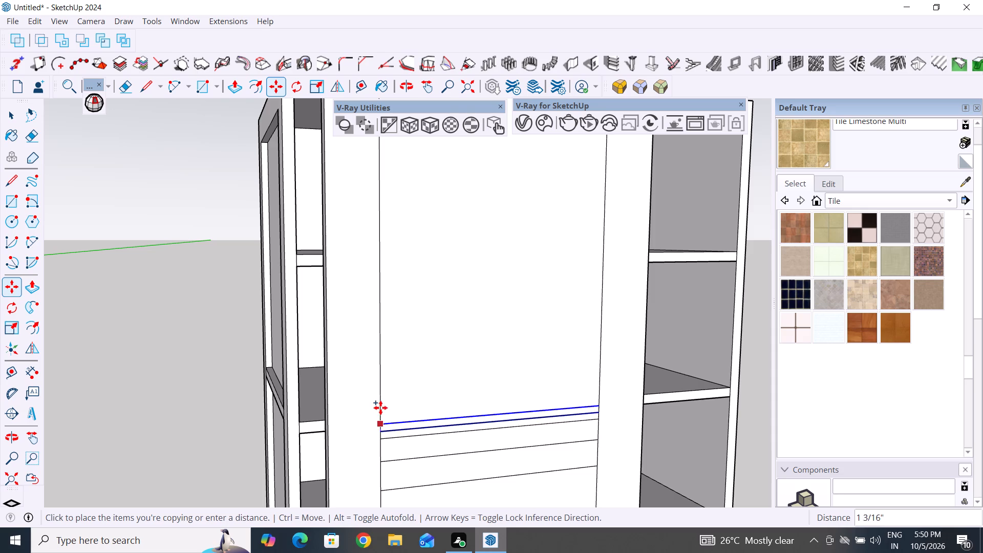
pyautogui.scroll(-9, 380, 405)
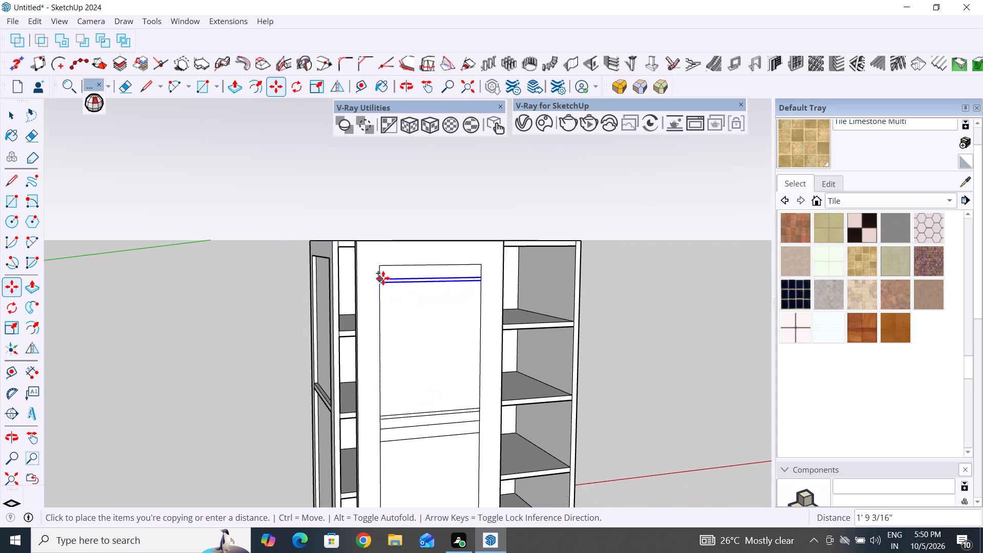
pyautogui.click(382, 264)
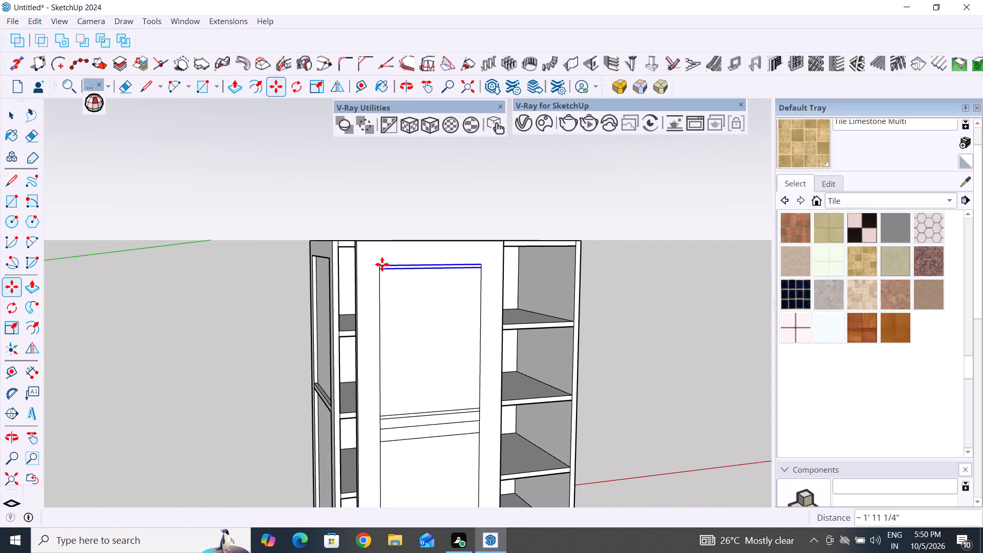
pyautogui.write('10/')
pyautogui.press('Return')
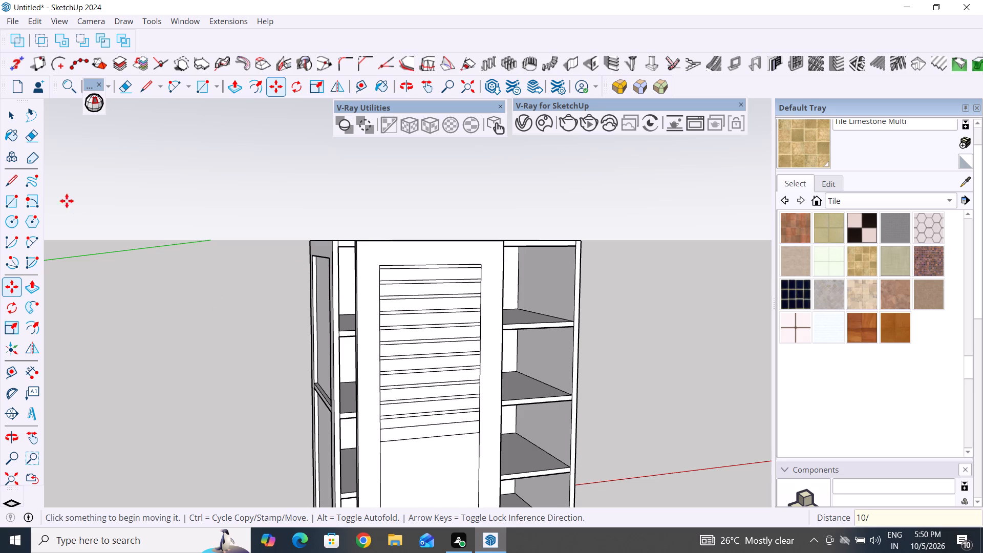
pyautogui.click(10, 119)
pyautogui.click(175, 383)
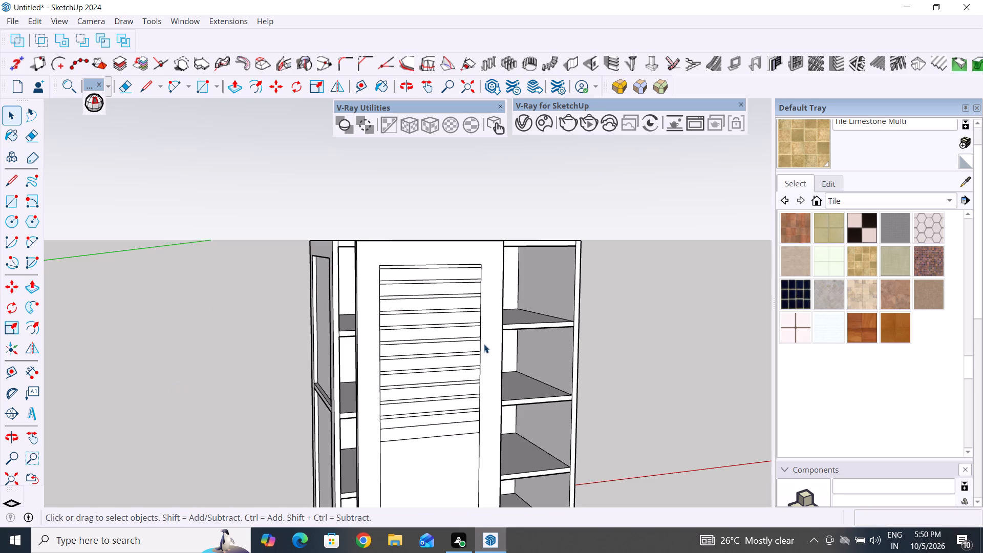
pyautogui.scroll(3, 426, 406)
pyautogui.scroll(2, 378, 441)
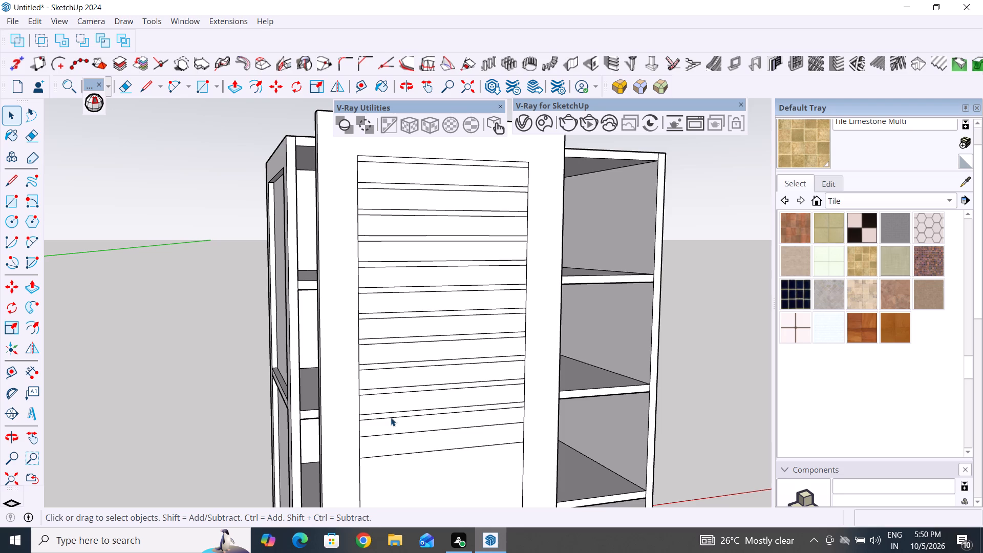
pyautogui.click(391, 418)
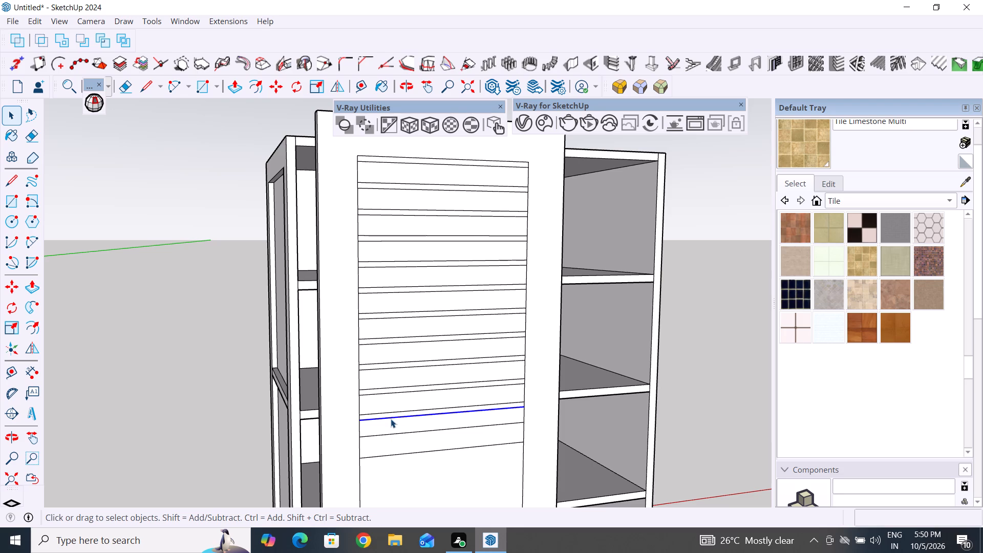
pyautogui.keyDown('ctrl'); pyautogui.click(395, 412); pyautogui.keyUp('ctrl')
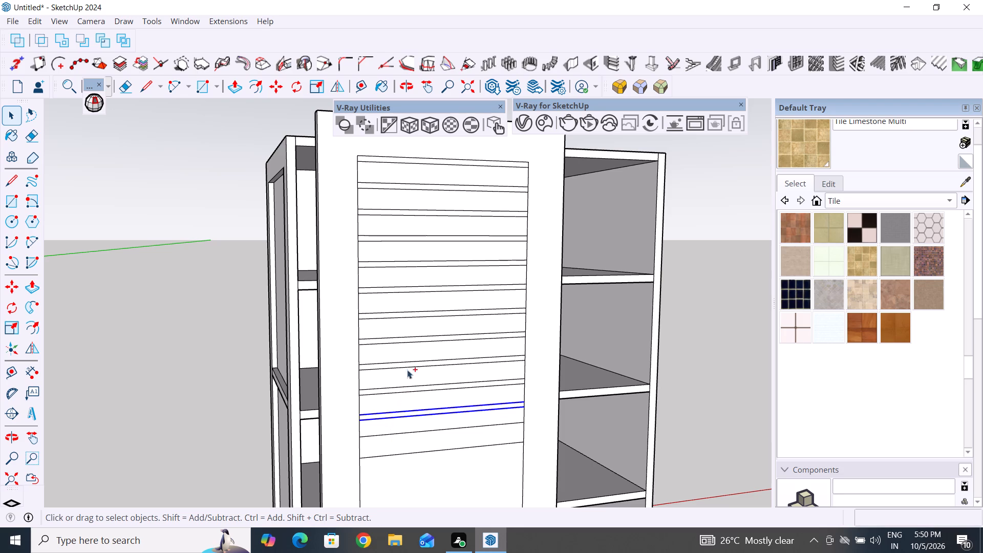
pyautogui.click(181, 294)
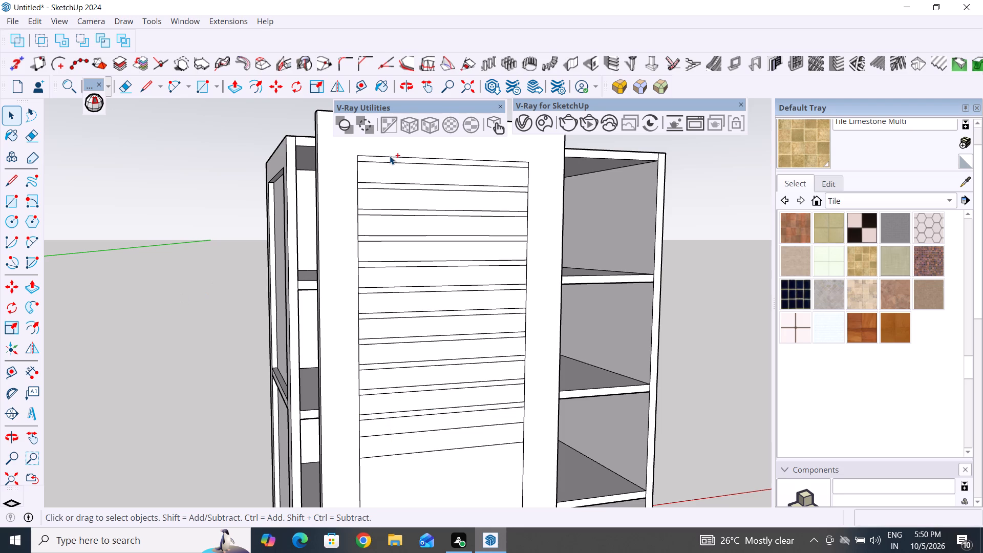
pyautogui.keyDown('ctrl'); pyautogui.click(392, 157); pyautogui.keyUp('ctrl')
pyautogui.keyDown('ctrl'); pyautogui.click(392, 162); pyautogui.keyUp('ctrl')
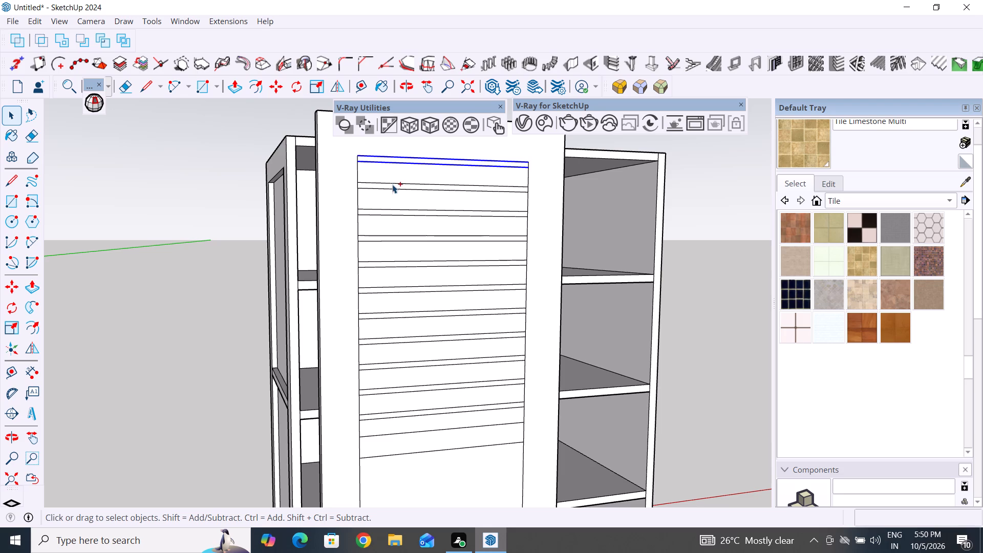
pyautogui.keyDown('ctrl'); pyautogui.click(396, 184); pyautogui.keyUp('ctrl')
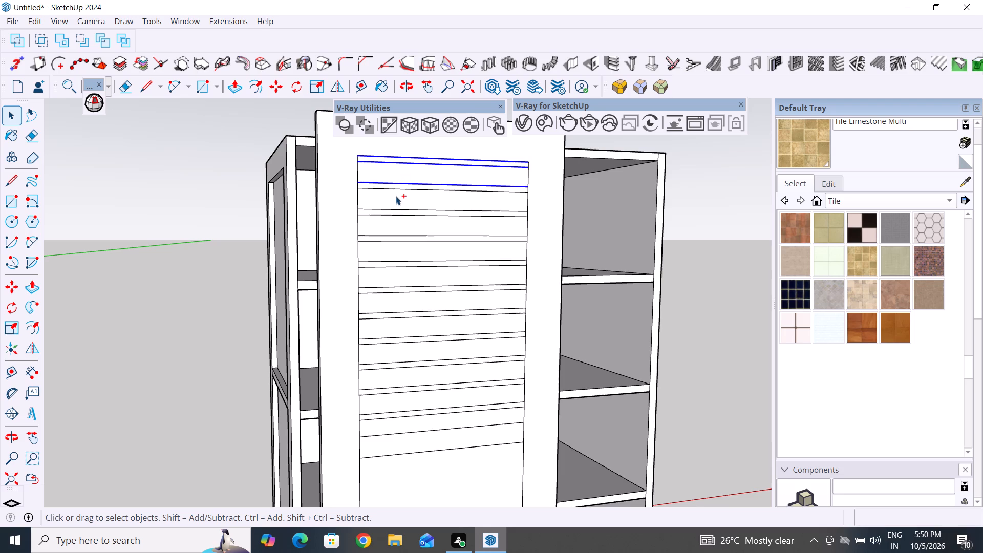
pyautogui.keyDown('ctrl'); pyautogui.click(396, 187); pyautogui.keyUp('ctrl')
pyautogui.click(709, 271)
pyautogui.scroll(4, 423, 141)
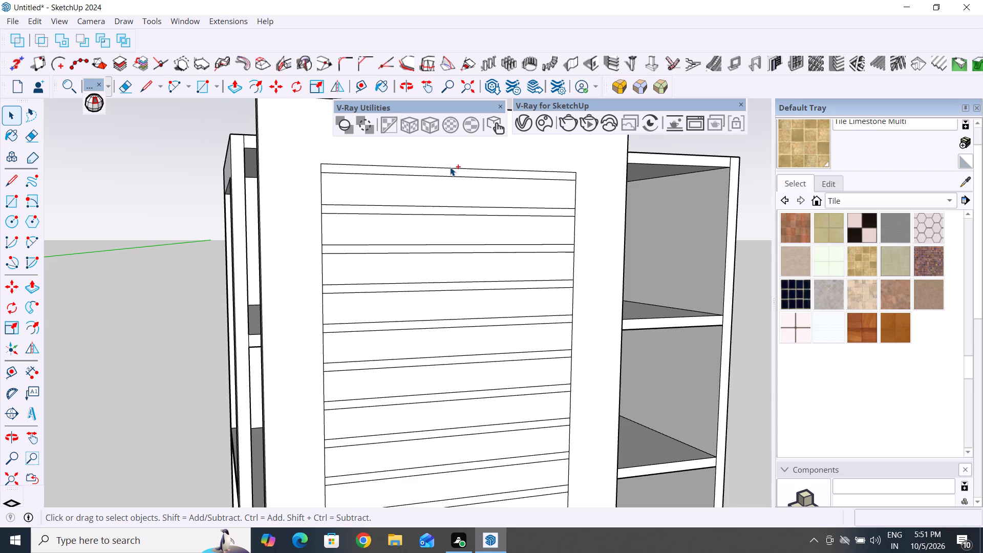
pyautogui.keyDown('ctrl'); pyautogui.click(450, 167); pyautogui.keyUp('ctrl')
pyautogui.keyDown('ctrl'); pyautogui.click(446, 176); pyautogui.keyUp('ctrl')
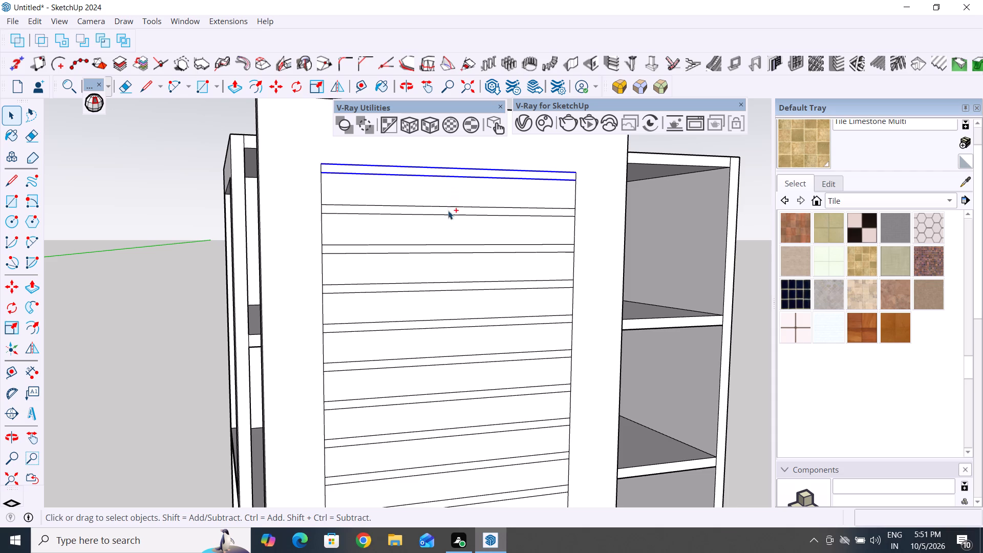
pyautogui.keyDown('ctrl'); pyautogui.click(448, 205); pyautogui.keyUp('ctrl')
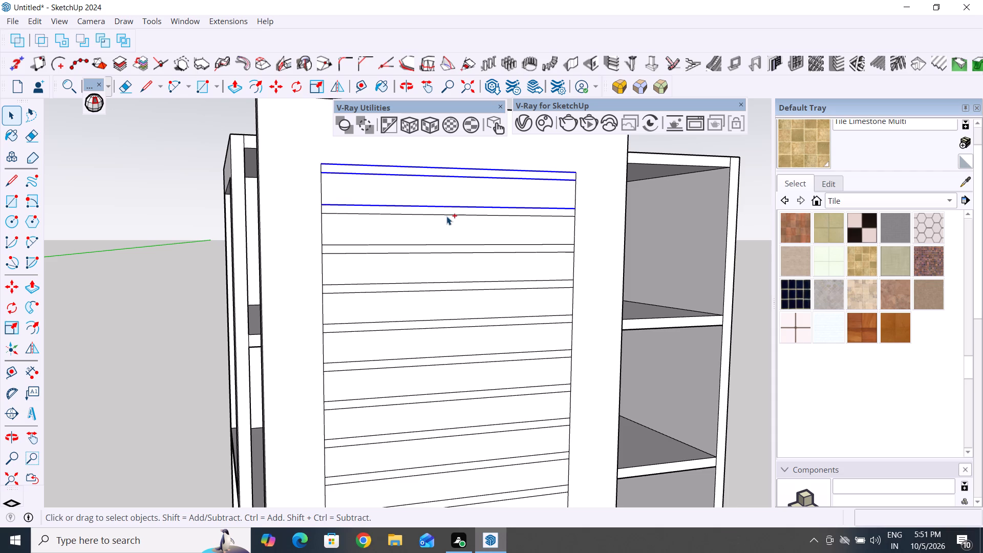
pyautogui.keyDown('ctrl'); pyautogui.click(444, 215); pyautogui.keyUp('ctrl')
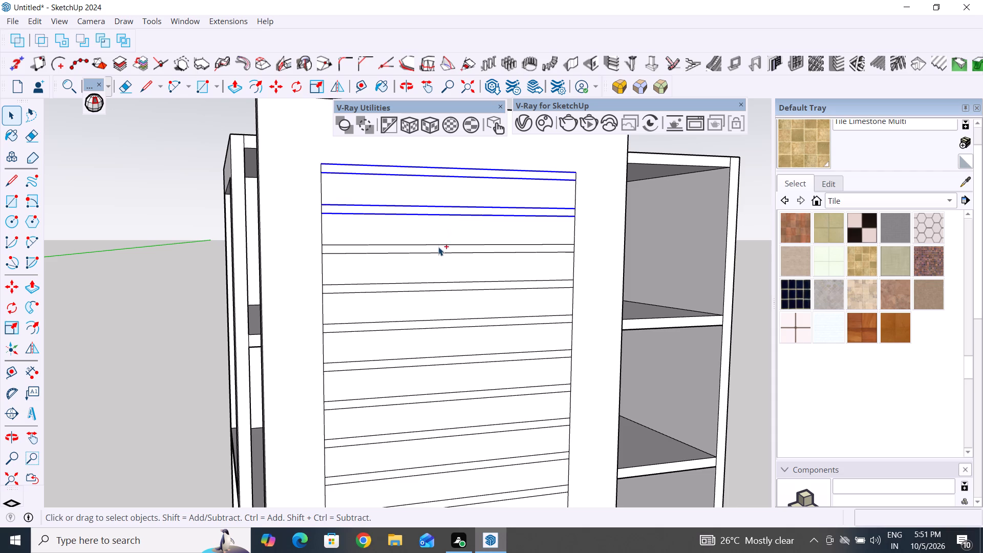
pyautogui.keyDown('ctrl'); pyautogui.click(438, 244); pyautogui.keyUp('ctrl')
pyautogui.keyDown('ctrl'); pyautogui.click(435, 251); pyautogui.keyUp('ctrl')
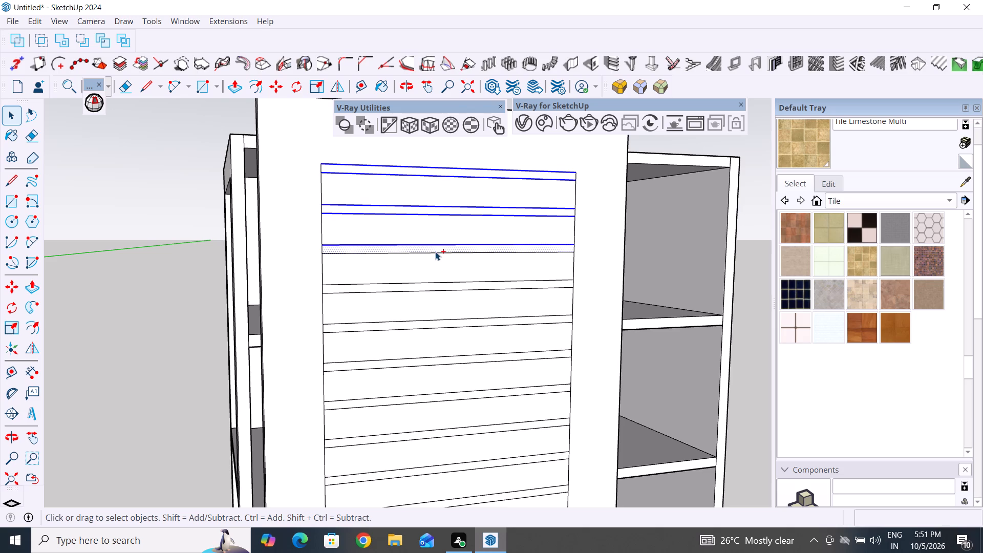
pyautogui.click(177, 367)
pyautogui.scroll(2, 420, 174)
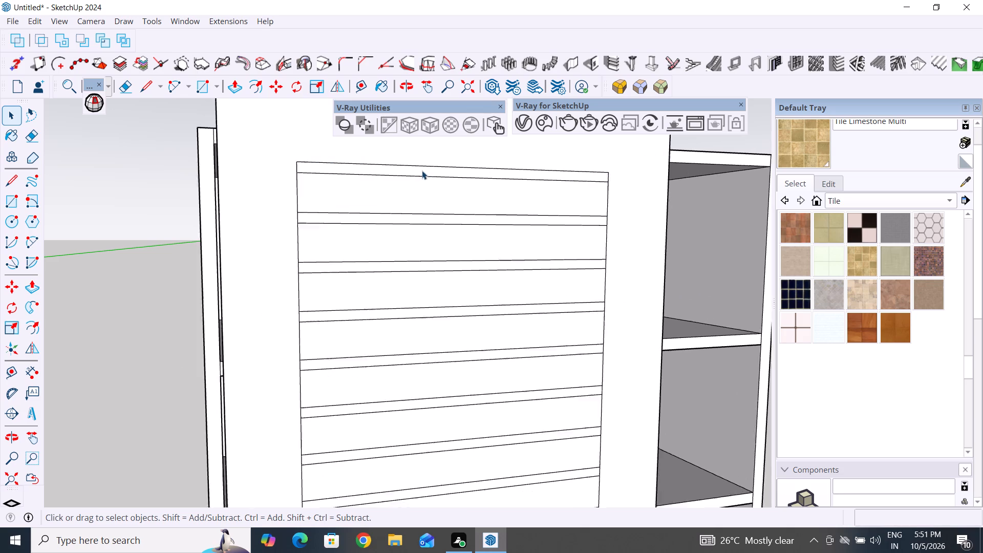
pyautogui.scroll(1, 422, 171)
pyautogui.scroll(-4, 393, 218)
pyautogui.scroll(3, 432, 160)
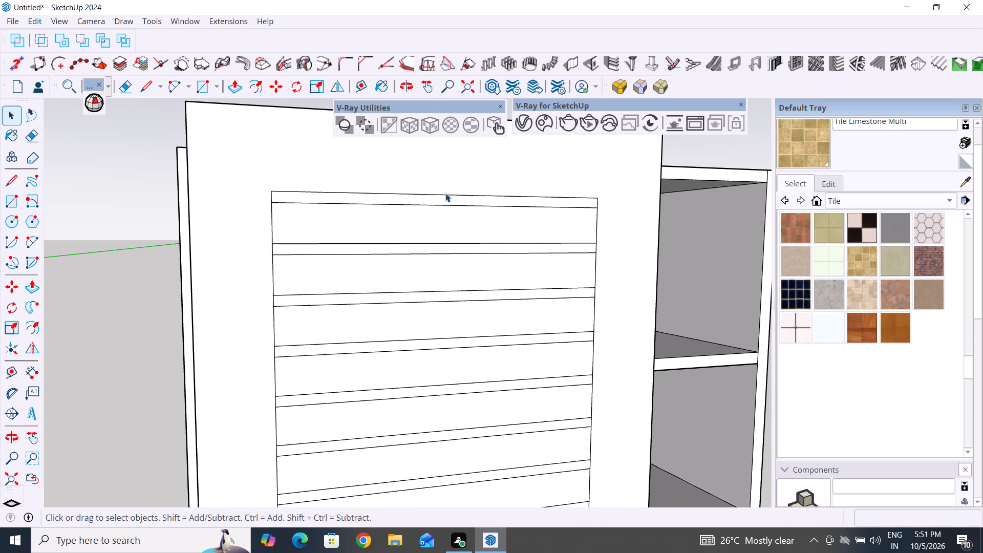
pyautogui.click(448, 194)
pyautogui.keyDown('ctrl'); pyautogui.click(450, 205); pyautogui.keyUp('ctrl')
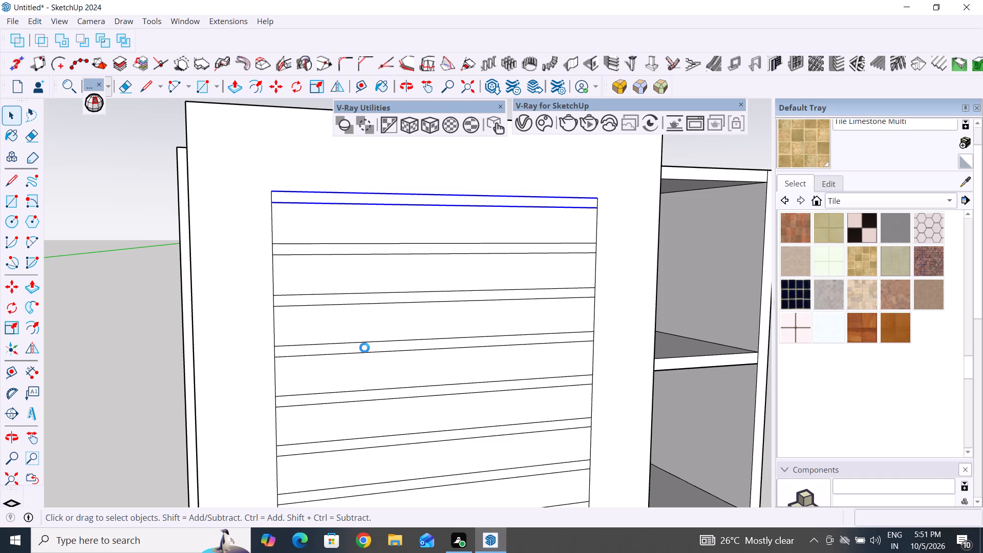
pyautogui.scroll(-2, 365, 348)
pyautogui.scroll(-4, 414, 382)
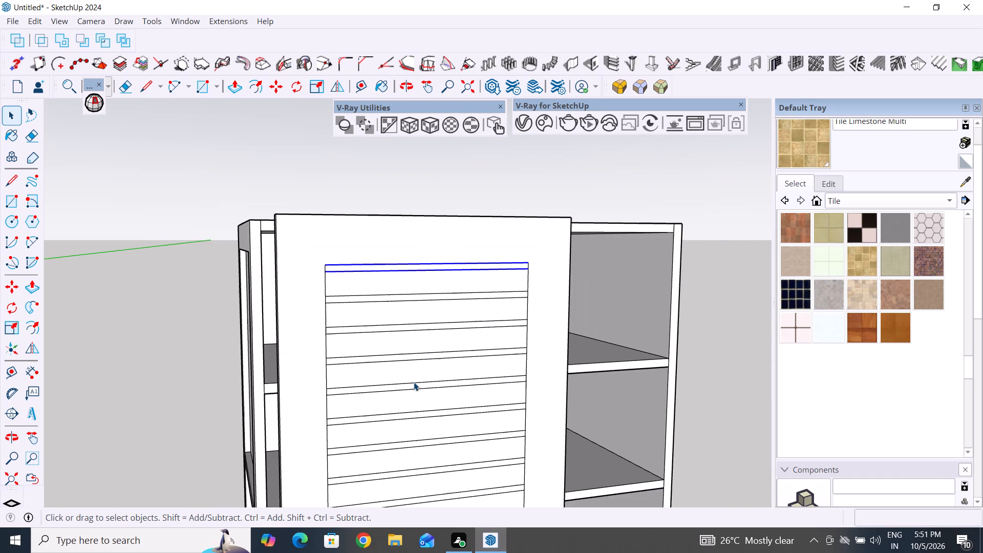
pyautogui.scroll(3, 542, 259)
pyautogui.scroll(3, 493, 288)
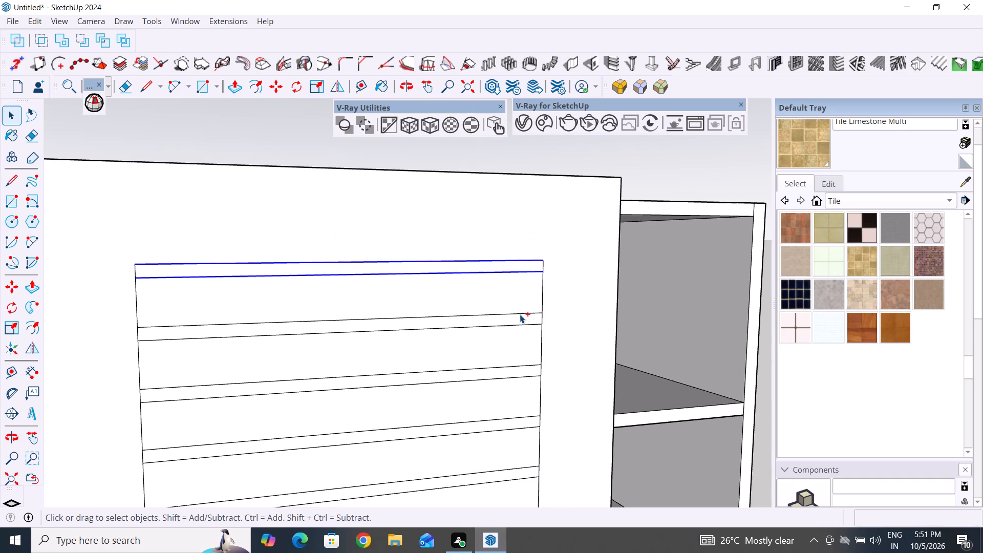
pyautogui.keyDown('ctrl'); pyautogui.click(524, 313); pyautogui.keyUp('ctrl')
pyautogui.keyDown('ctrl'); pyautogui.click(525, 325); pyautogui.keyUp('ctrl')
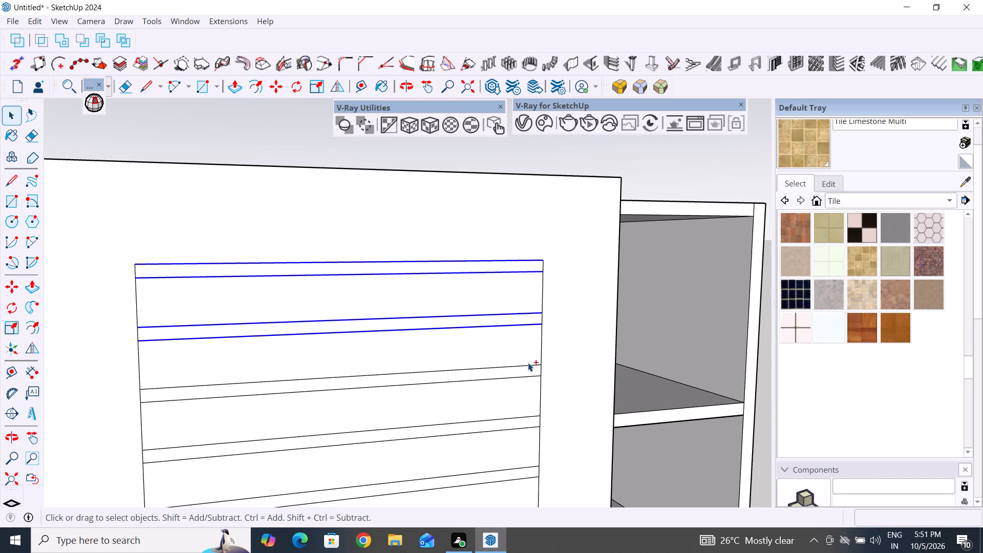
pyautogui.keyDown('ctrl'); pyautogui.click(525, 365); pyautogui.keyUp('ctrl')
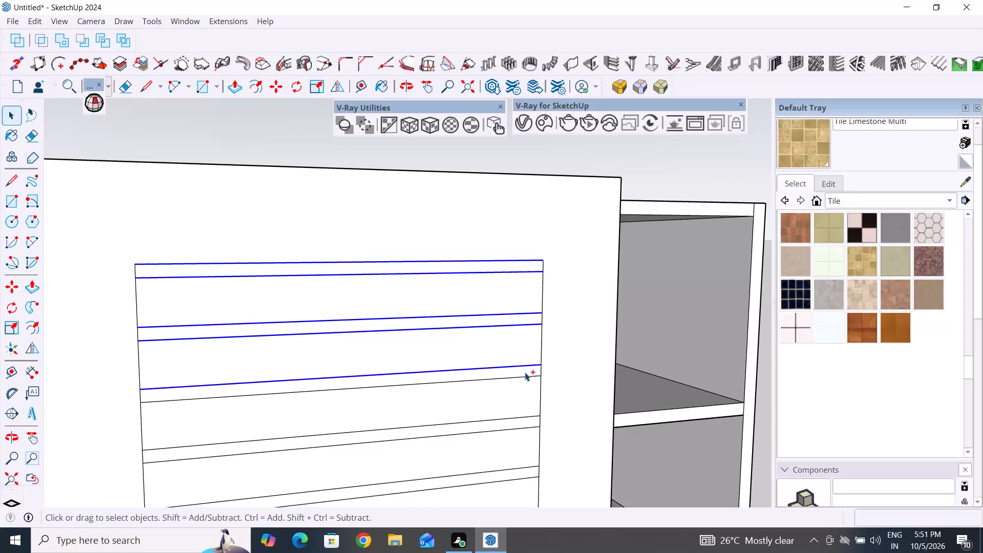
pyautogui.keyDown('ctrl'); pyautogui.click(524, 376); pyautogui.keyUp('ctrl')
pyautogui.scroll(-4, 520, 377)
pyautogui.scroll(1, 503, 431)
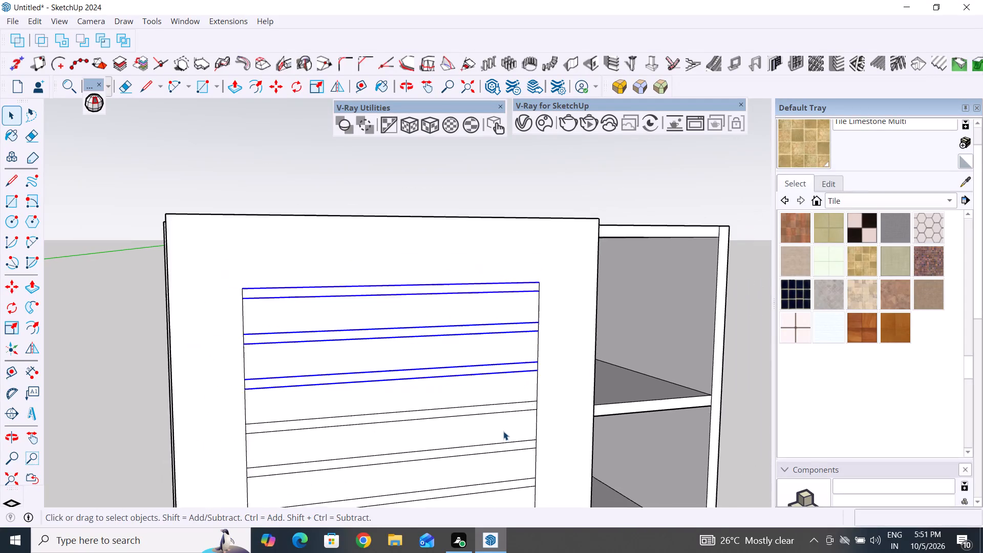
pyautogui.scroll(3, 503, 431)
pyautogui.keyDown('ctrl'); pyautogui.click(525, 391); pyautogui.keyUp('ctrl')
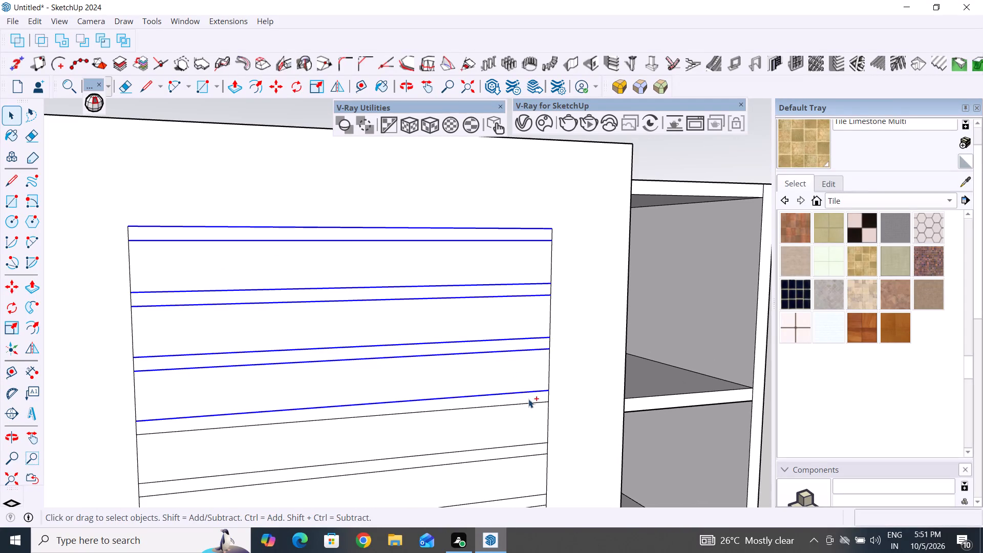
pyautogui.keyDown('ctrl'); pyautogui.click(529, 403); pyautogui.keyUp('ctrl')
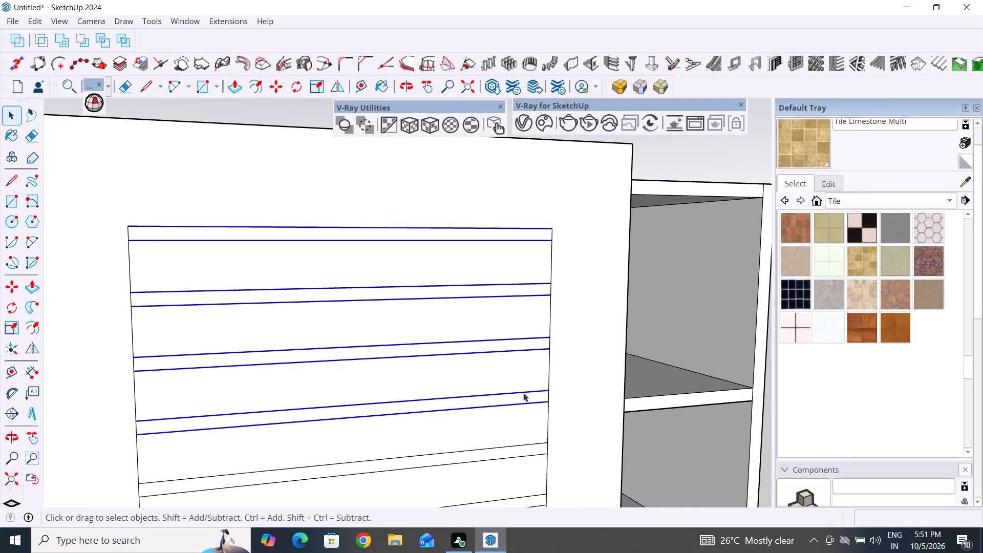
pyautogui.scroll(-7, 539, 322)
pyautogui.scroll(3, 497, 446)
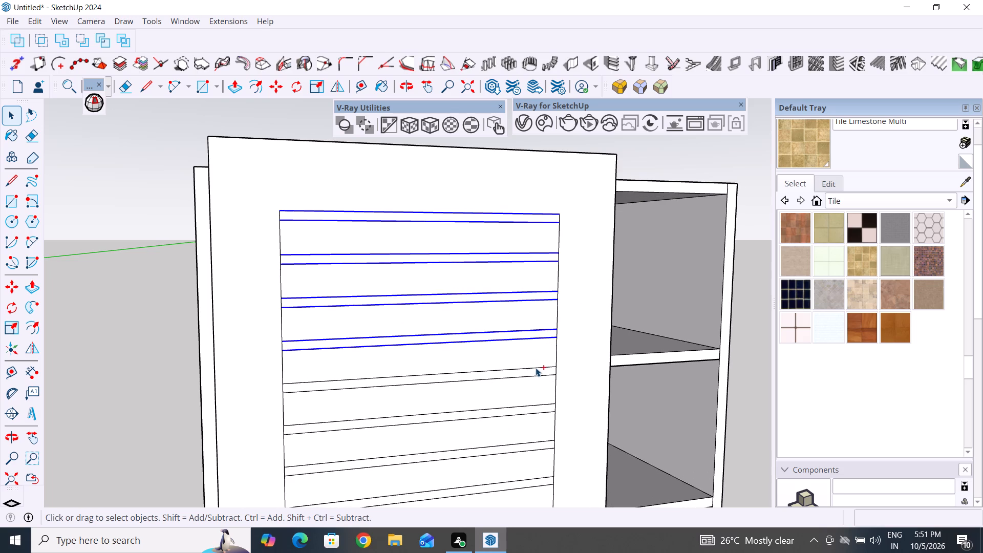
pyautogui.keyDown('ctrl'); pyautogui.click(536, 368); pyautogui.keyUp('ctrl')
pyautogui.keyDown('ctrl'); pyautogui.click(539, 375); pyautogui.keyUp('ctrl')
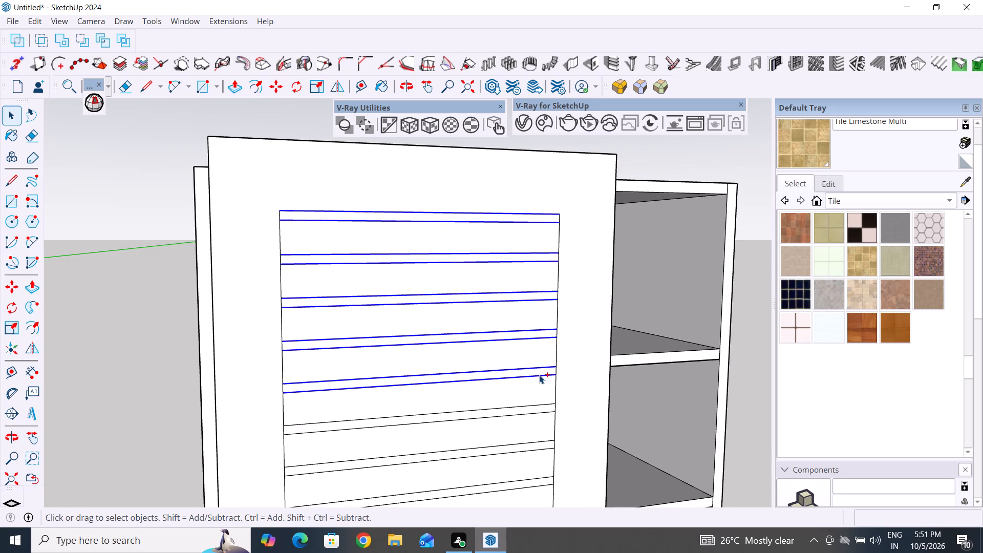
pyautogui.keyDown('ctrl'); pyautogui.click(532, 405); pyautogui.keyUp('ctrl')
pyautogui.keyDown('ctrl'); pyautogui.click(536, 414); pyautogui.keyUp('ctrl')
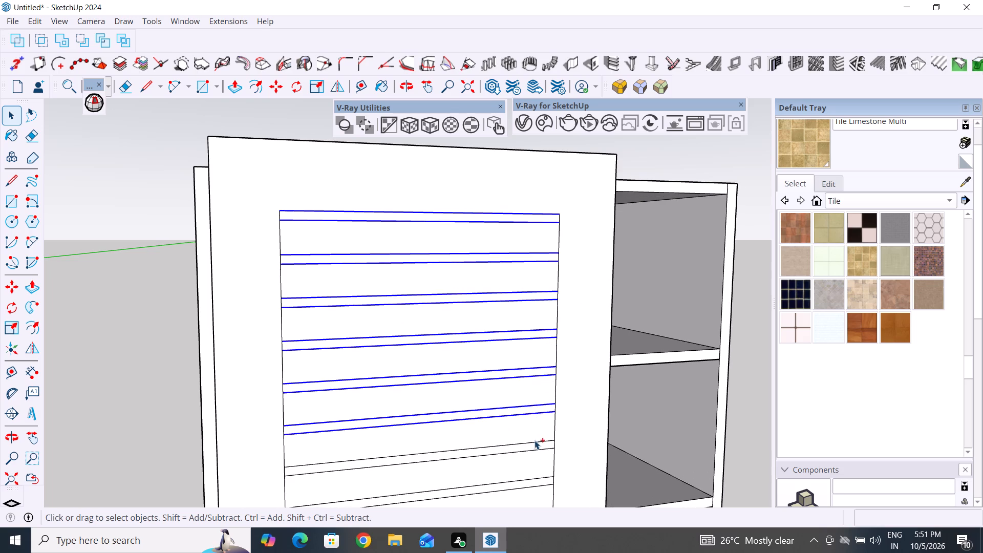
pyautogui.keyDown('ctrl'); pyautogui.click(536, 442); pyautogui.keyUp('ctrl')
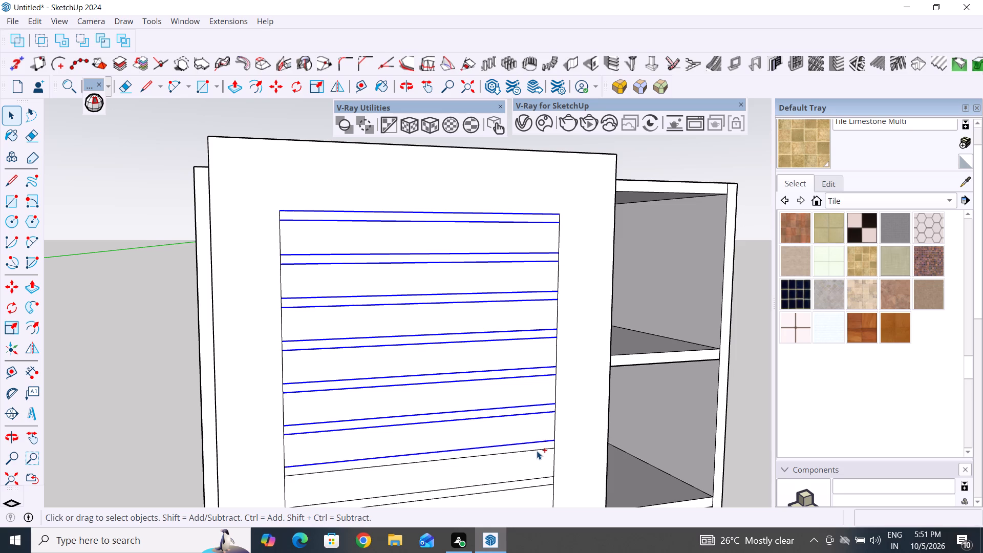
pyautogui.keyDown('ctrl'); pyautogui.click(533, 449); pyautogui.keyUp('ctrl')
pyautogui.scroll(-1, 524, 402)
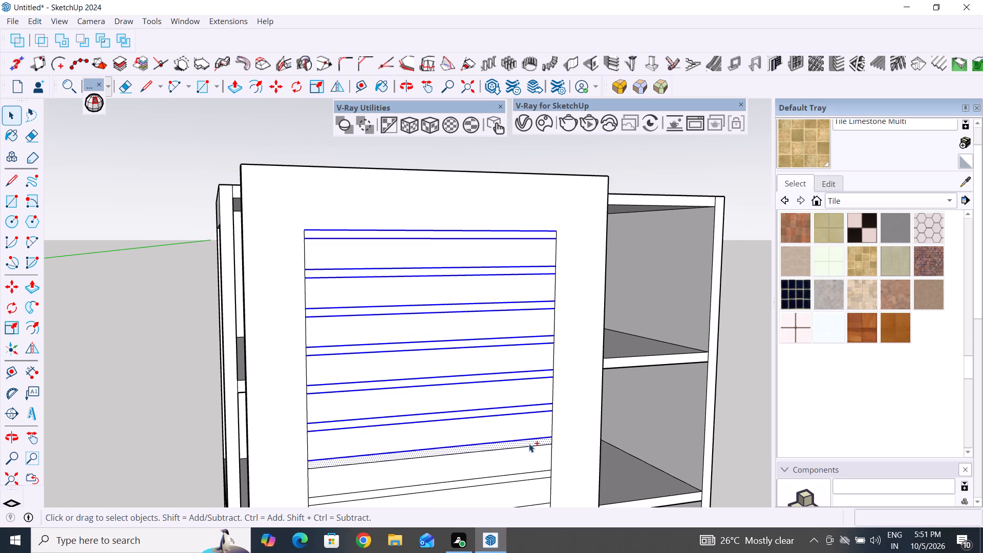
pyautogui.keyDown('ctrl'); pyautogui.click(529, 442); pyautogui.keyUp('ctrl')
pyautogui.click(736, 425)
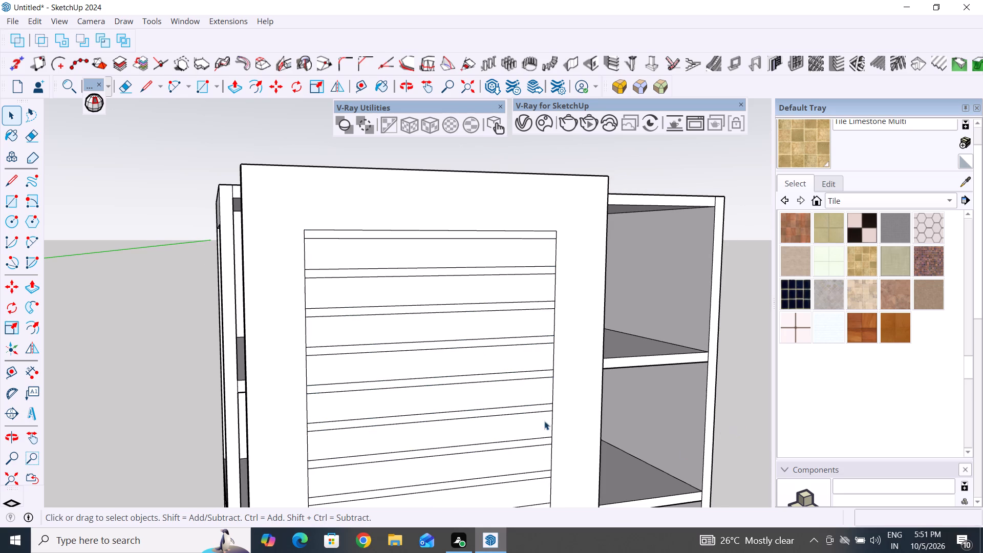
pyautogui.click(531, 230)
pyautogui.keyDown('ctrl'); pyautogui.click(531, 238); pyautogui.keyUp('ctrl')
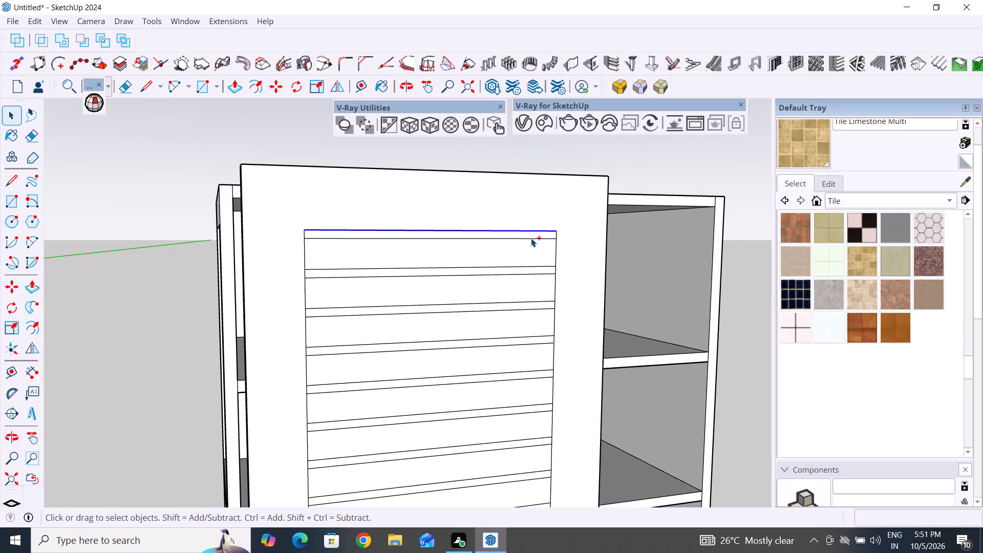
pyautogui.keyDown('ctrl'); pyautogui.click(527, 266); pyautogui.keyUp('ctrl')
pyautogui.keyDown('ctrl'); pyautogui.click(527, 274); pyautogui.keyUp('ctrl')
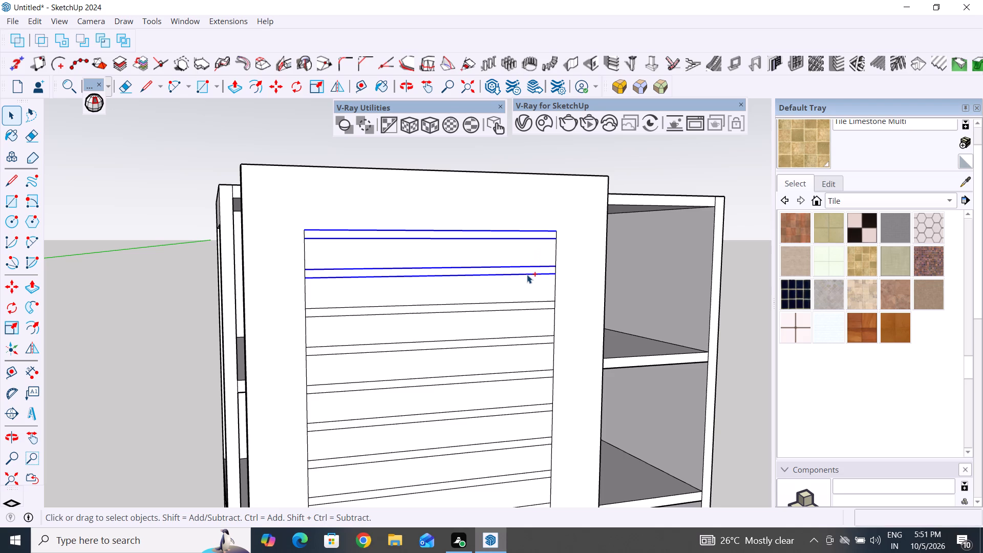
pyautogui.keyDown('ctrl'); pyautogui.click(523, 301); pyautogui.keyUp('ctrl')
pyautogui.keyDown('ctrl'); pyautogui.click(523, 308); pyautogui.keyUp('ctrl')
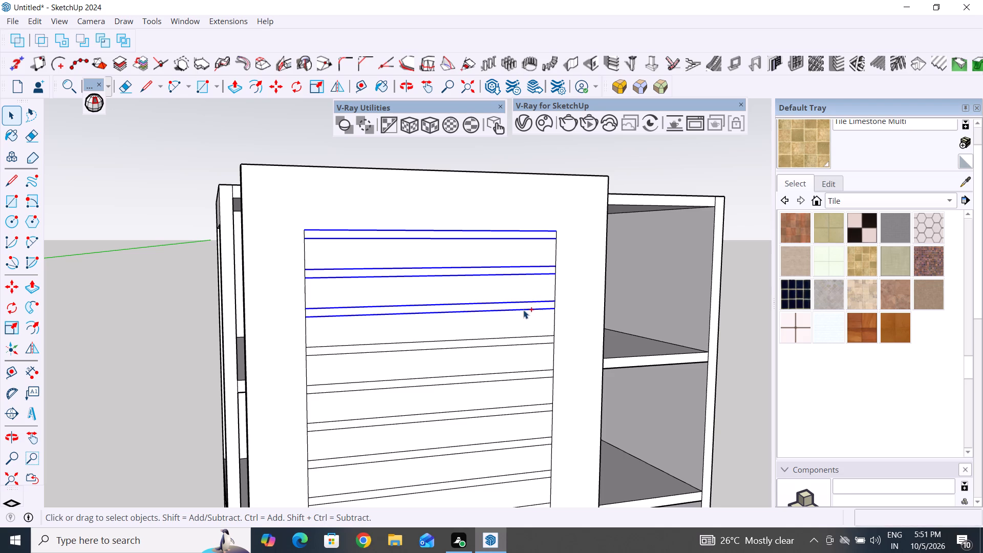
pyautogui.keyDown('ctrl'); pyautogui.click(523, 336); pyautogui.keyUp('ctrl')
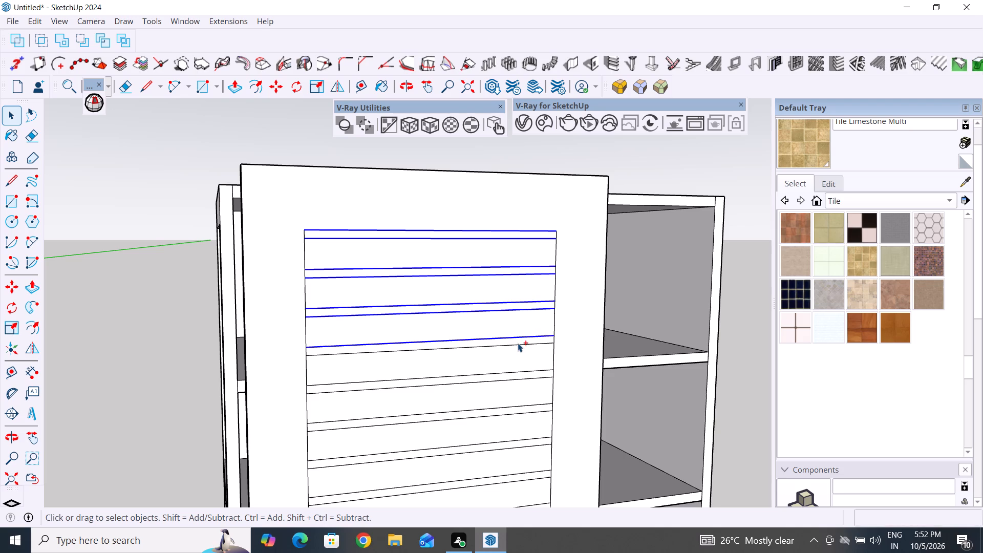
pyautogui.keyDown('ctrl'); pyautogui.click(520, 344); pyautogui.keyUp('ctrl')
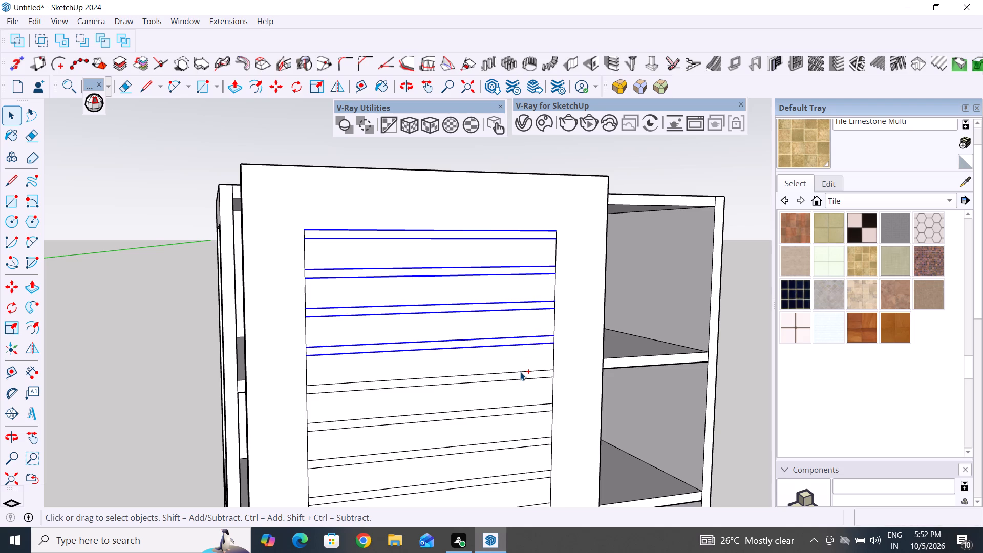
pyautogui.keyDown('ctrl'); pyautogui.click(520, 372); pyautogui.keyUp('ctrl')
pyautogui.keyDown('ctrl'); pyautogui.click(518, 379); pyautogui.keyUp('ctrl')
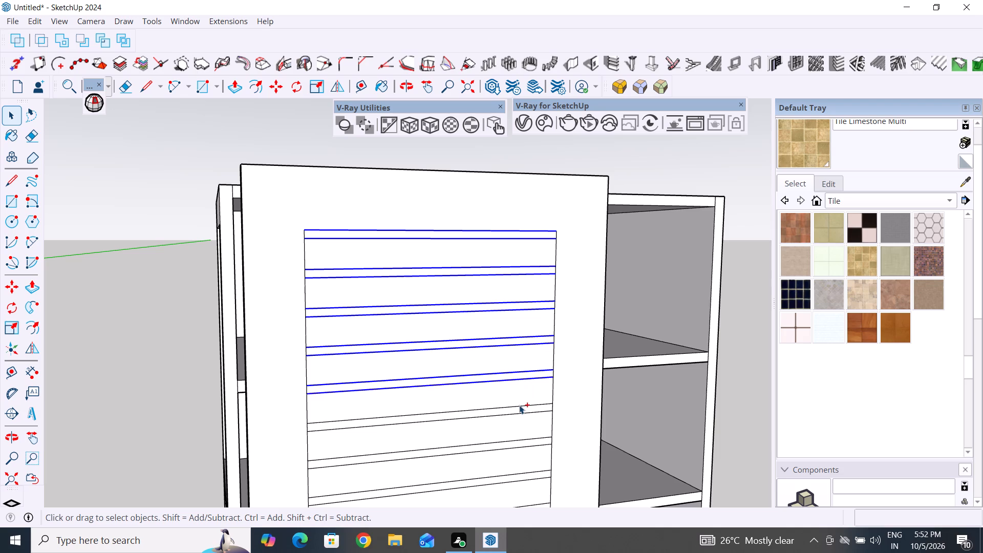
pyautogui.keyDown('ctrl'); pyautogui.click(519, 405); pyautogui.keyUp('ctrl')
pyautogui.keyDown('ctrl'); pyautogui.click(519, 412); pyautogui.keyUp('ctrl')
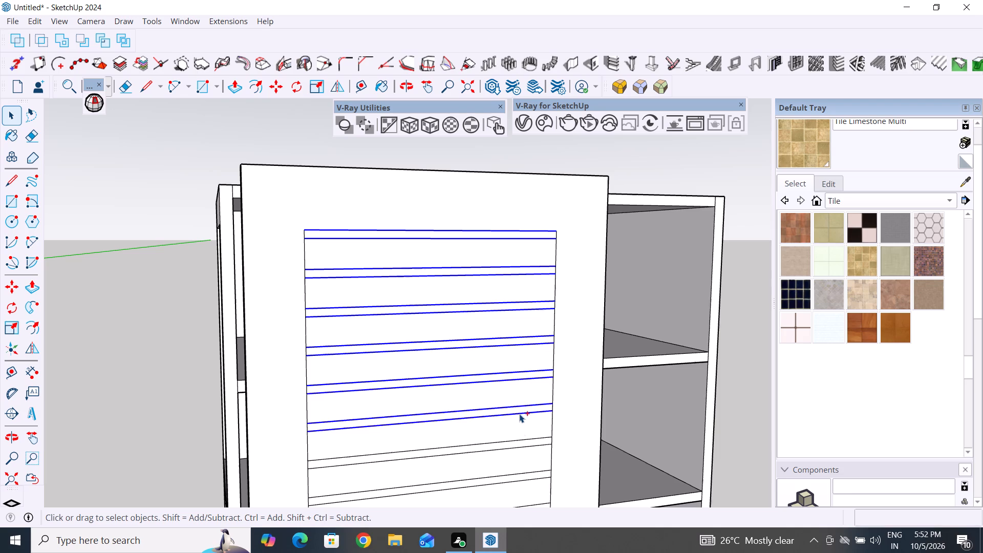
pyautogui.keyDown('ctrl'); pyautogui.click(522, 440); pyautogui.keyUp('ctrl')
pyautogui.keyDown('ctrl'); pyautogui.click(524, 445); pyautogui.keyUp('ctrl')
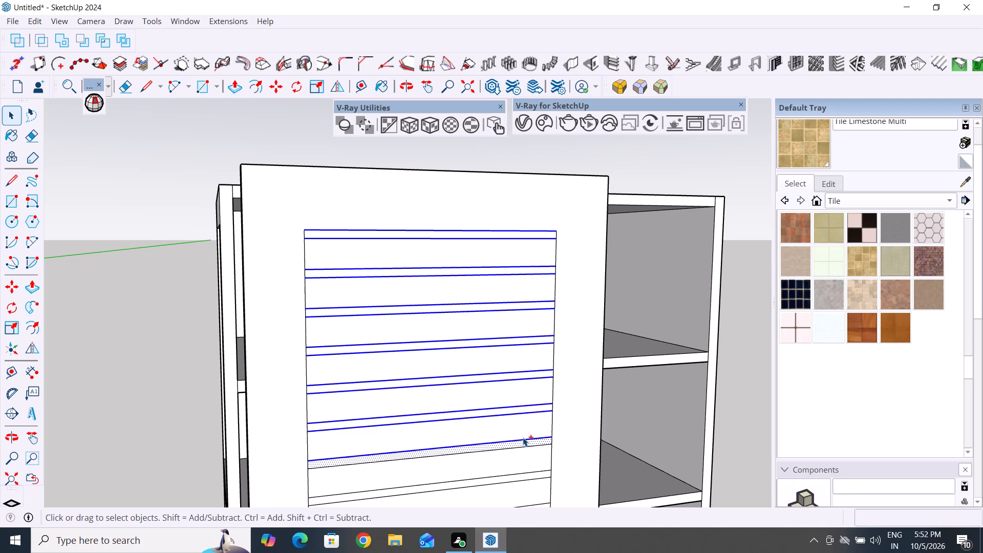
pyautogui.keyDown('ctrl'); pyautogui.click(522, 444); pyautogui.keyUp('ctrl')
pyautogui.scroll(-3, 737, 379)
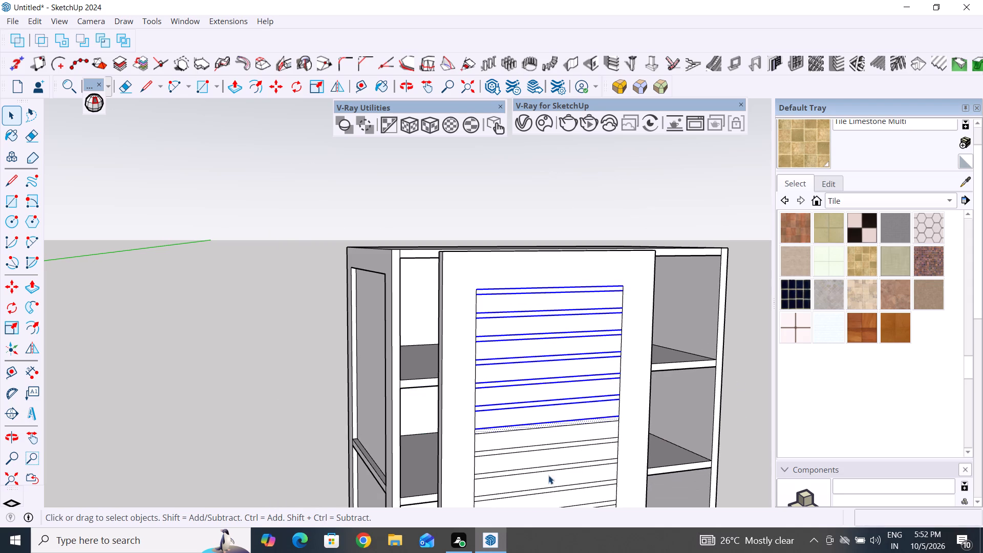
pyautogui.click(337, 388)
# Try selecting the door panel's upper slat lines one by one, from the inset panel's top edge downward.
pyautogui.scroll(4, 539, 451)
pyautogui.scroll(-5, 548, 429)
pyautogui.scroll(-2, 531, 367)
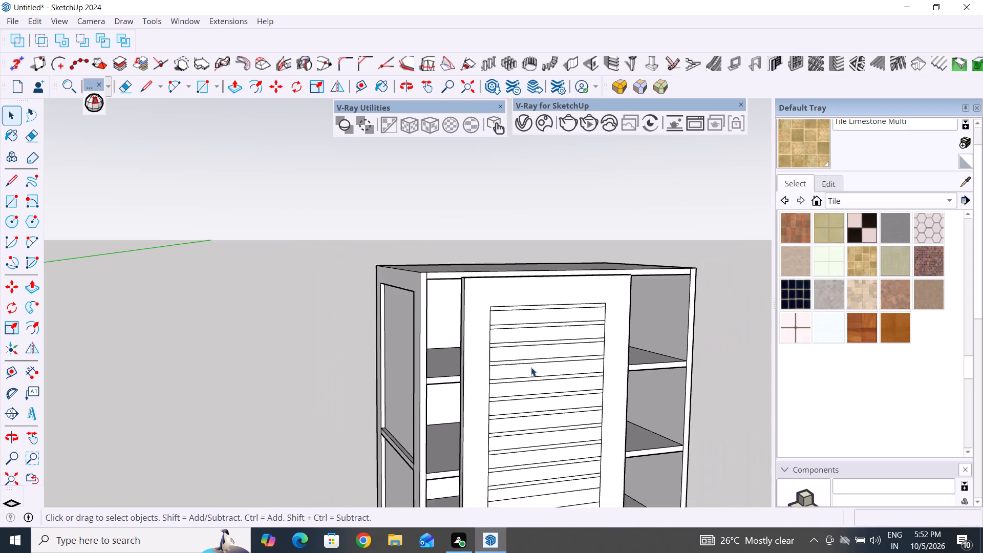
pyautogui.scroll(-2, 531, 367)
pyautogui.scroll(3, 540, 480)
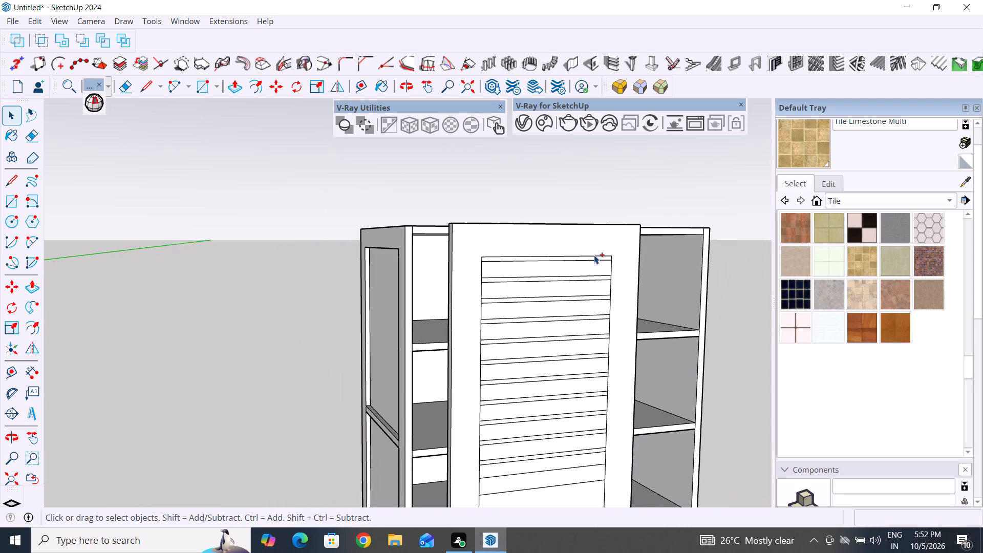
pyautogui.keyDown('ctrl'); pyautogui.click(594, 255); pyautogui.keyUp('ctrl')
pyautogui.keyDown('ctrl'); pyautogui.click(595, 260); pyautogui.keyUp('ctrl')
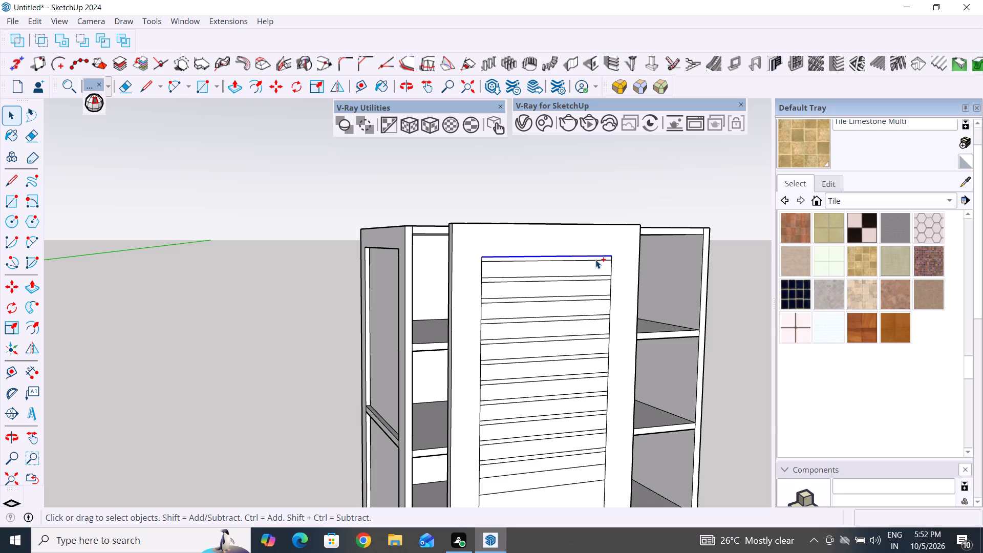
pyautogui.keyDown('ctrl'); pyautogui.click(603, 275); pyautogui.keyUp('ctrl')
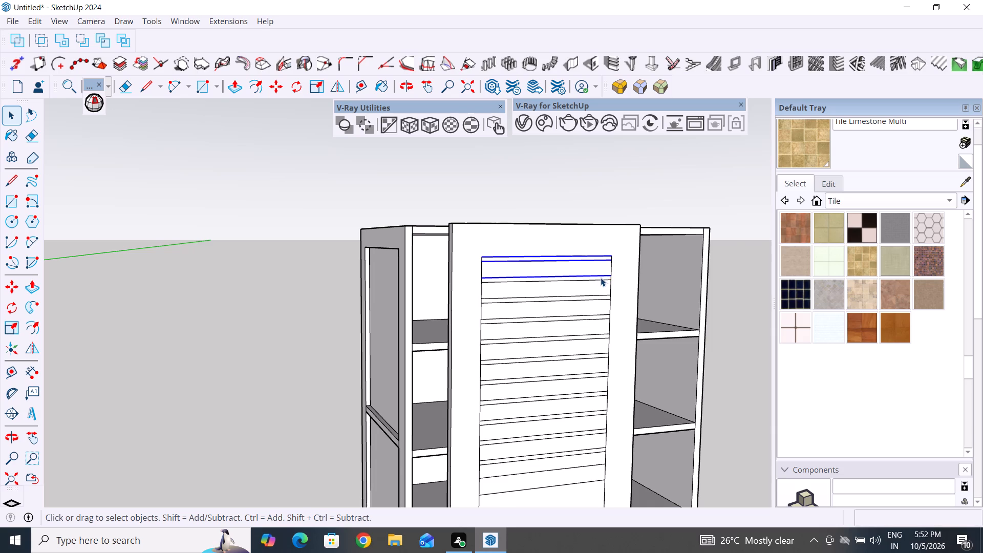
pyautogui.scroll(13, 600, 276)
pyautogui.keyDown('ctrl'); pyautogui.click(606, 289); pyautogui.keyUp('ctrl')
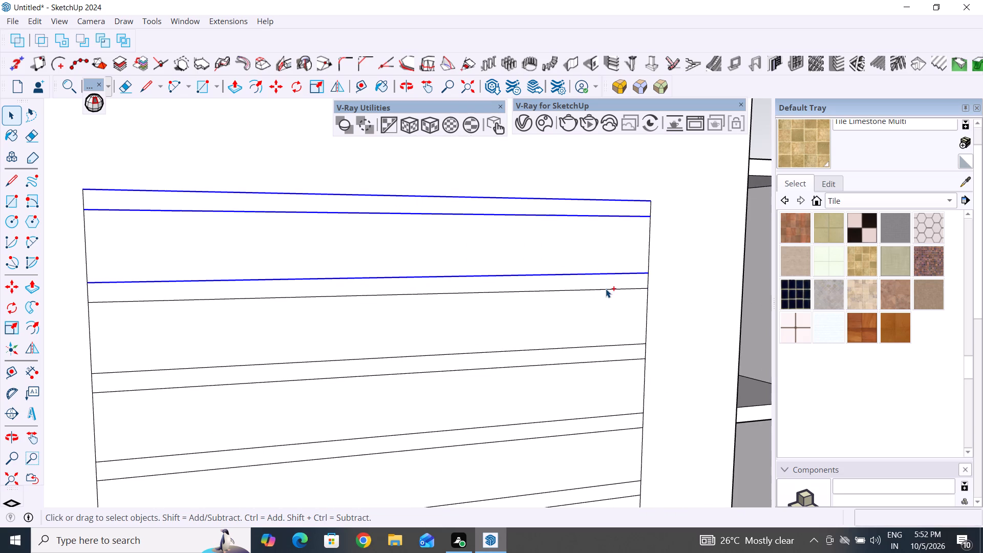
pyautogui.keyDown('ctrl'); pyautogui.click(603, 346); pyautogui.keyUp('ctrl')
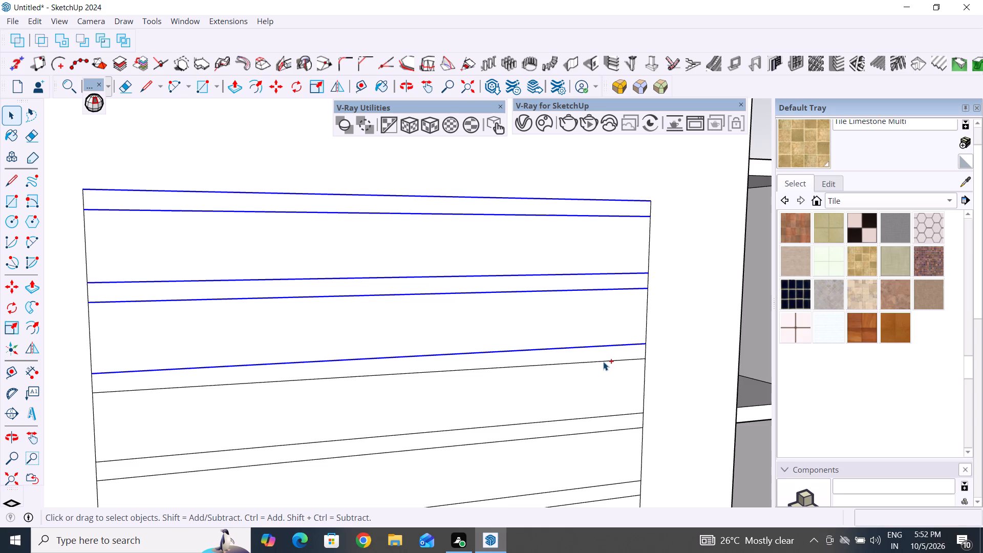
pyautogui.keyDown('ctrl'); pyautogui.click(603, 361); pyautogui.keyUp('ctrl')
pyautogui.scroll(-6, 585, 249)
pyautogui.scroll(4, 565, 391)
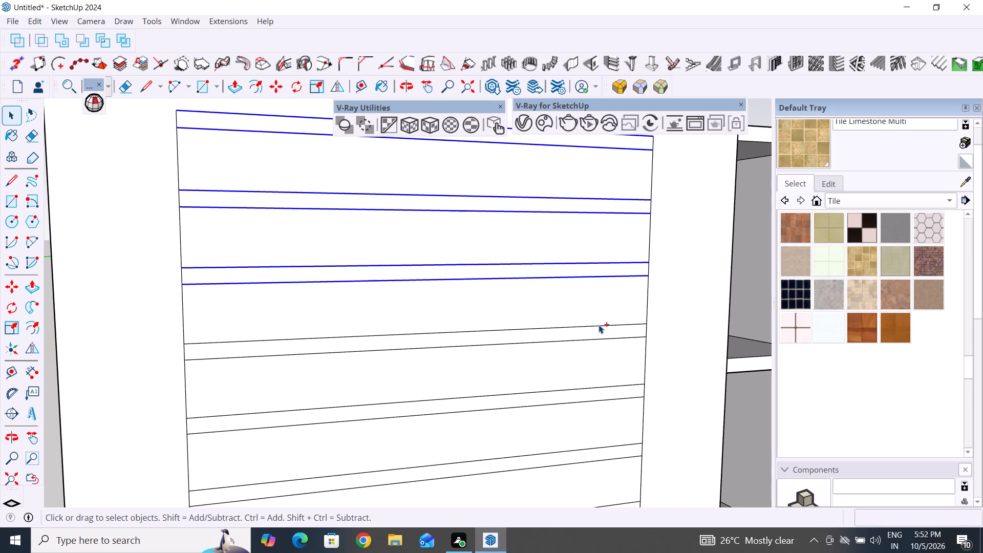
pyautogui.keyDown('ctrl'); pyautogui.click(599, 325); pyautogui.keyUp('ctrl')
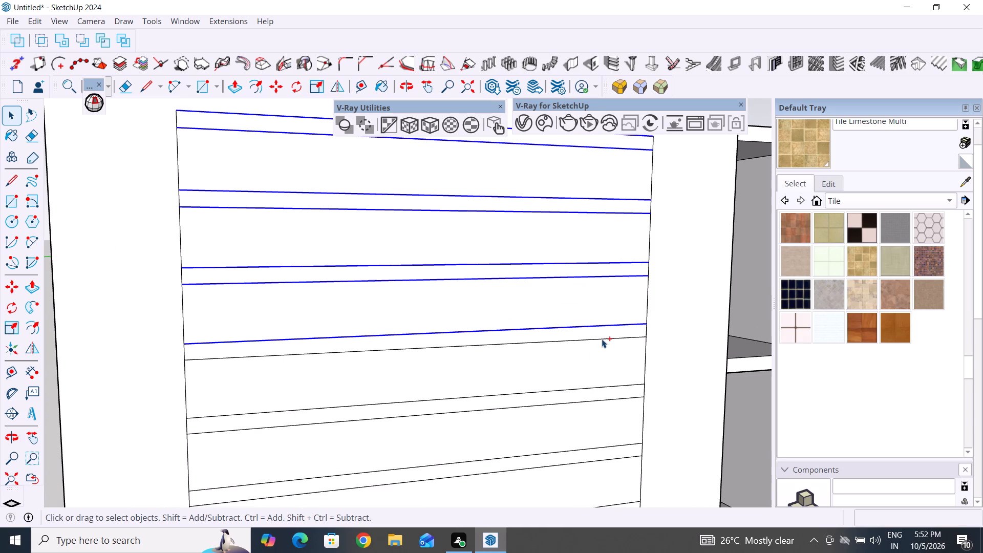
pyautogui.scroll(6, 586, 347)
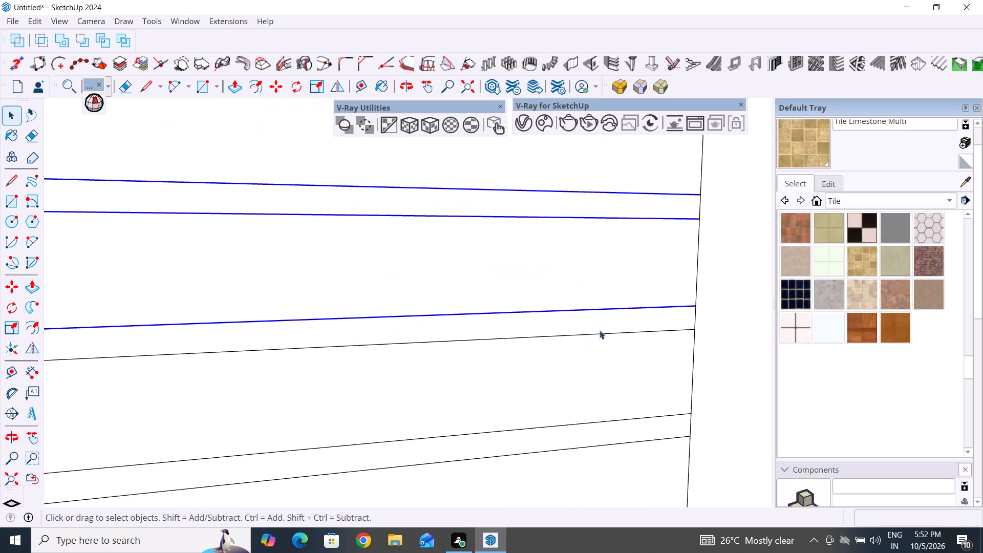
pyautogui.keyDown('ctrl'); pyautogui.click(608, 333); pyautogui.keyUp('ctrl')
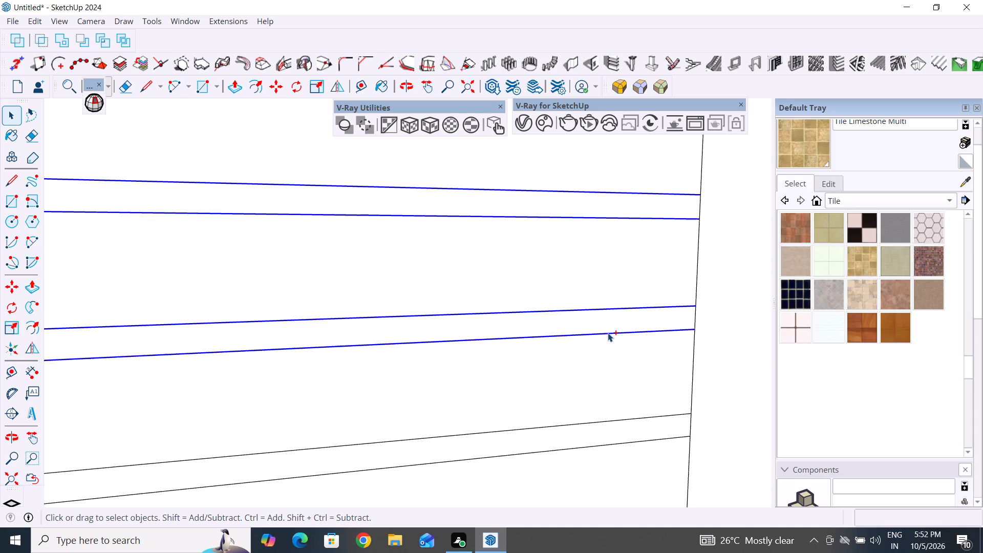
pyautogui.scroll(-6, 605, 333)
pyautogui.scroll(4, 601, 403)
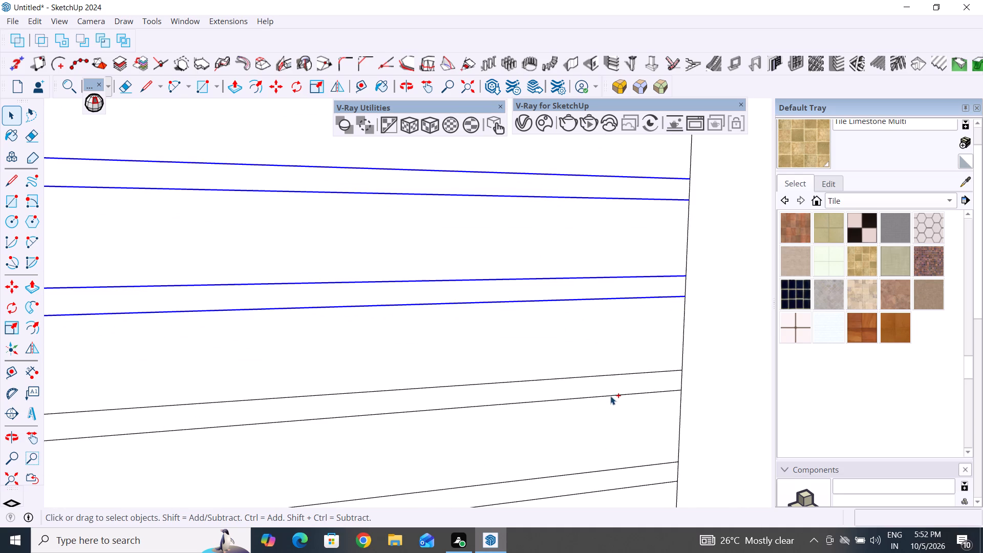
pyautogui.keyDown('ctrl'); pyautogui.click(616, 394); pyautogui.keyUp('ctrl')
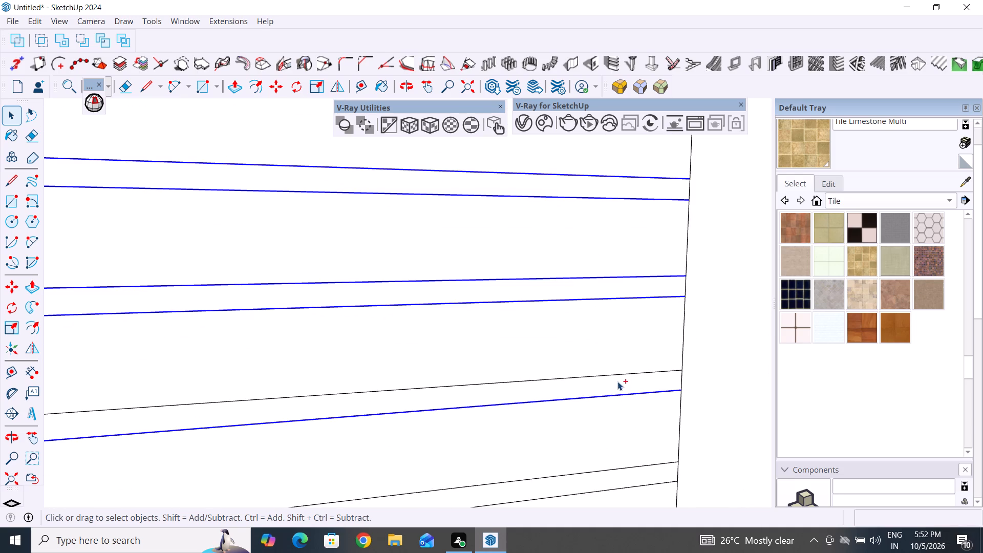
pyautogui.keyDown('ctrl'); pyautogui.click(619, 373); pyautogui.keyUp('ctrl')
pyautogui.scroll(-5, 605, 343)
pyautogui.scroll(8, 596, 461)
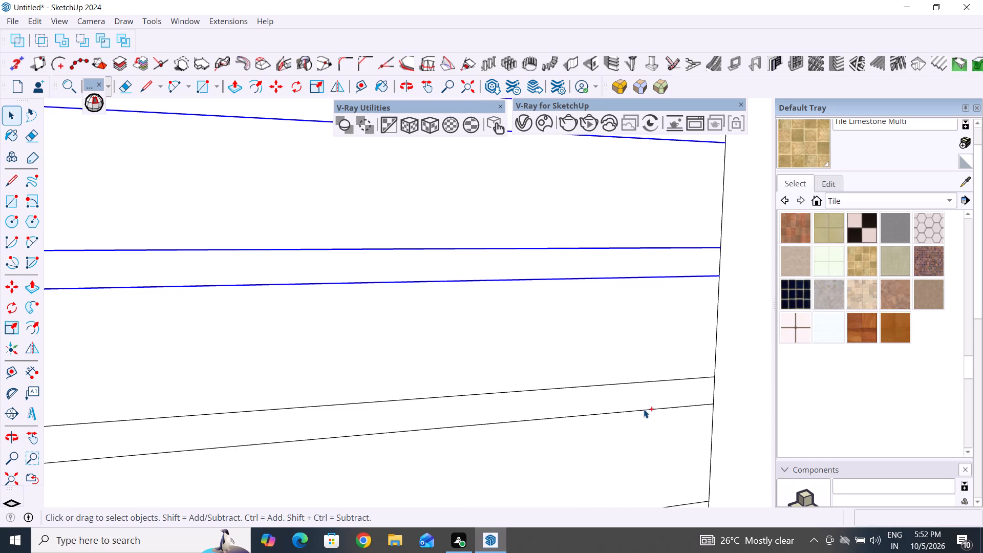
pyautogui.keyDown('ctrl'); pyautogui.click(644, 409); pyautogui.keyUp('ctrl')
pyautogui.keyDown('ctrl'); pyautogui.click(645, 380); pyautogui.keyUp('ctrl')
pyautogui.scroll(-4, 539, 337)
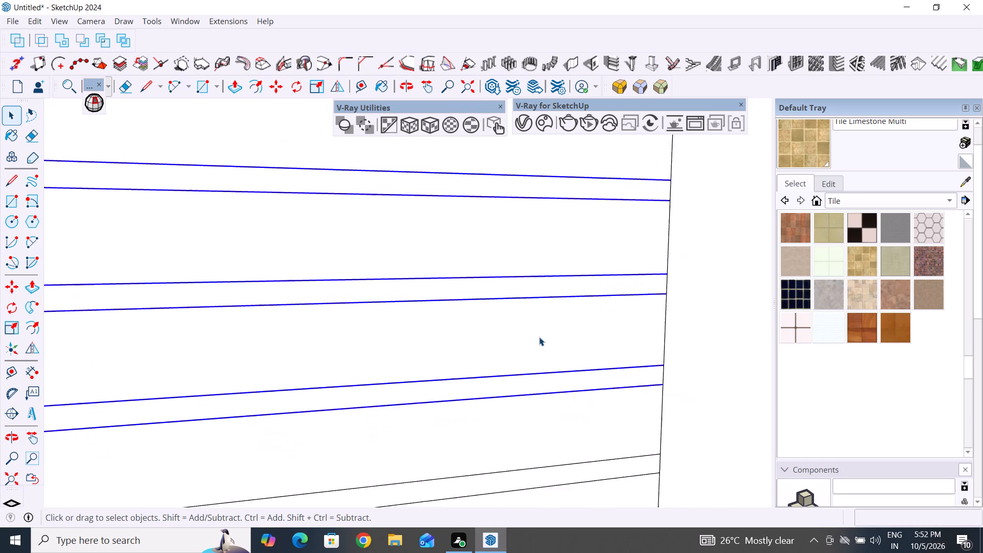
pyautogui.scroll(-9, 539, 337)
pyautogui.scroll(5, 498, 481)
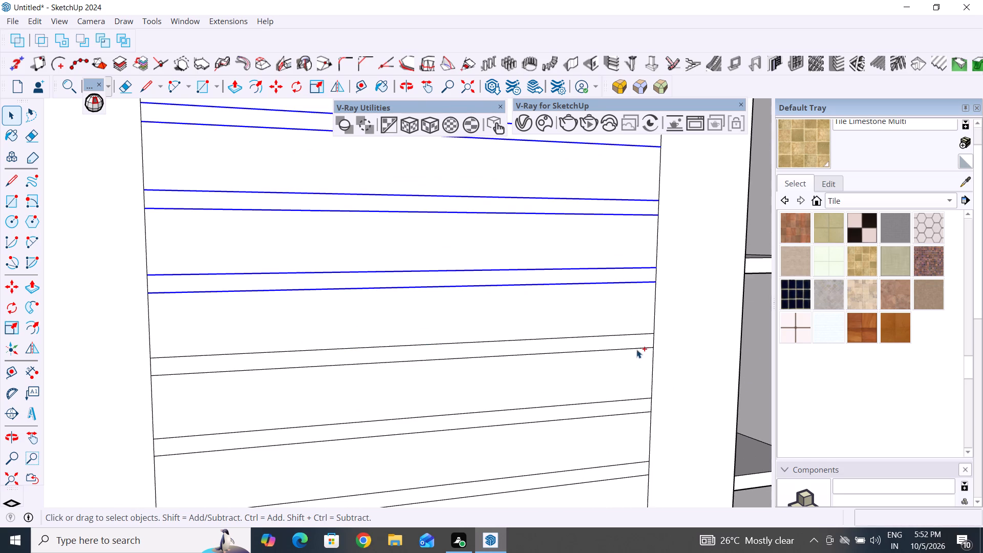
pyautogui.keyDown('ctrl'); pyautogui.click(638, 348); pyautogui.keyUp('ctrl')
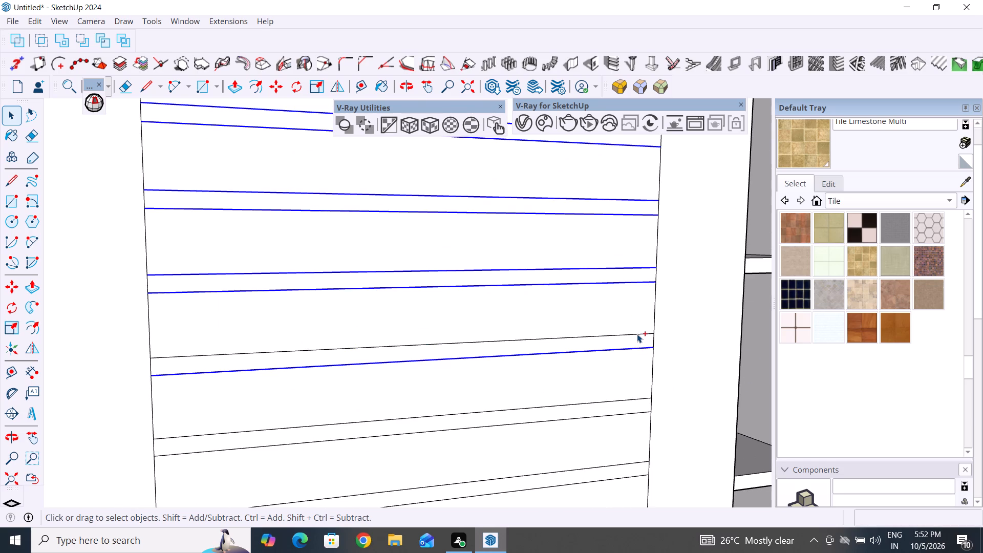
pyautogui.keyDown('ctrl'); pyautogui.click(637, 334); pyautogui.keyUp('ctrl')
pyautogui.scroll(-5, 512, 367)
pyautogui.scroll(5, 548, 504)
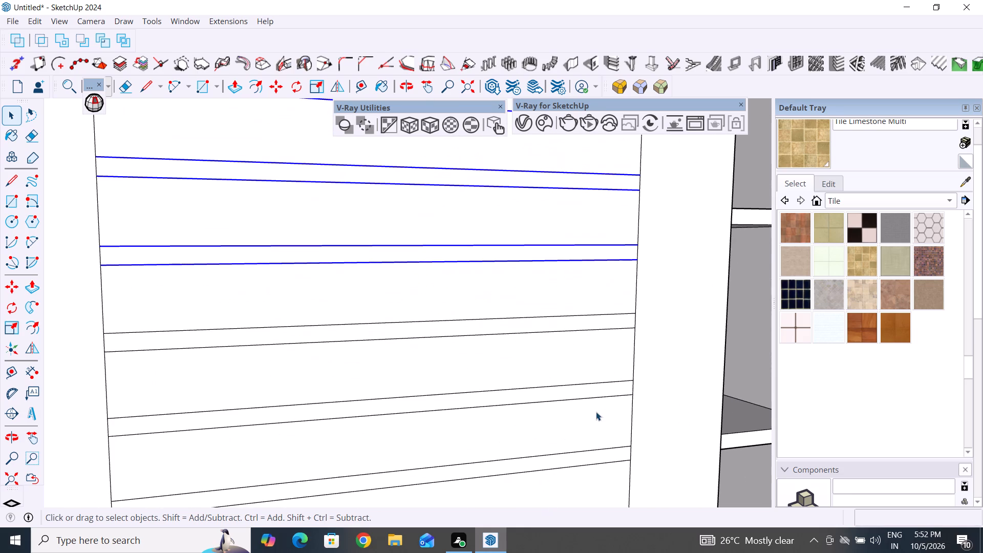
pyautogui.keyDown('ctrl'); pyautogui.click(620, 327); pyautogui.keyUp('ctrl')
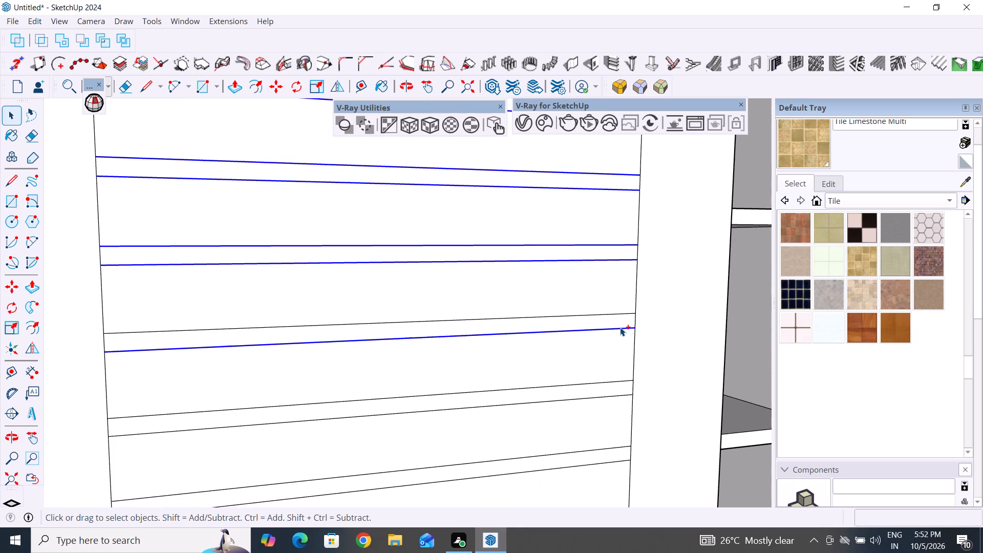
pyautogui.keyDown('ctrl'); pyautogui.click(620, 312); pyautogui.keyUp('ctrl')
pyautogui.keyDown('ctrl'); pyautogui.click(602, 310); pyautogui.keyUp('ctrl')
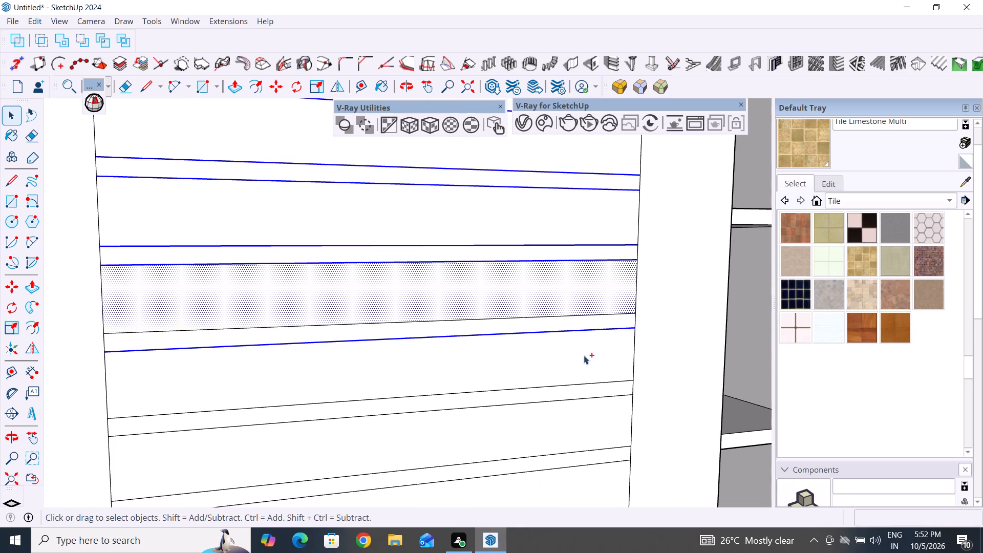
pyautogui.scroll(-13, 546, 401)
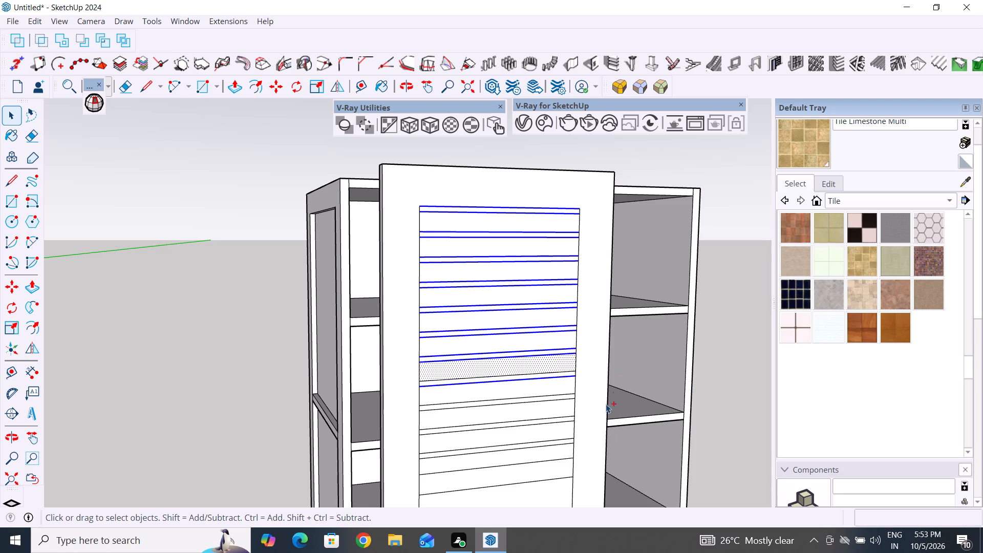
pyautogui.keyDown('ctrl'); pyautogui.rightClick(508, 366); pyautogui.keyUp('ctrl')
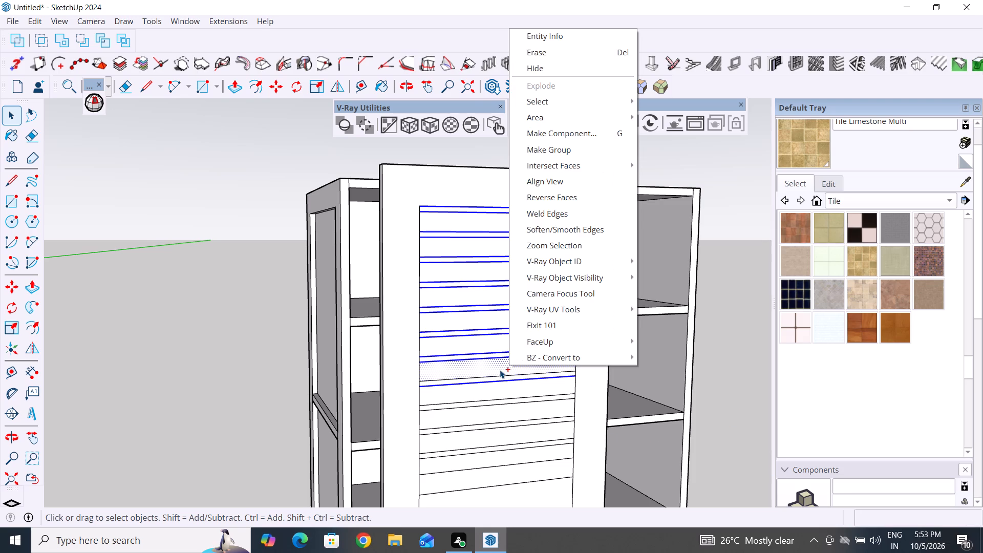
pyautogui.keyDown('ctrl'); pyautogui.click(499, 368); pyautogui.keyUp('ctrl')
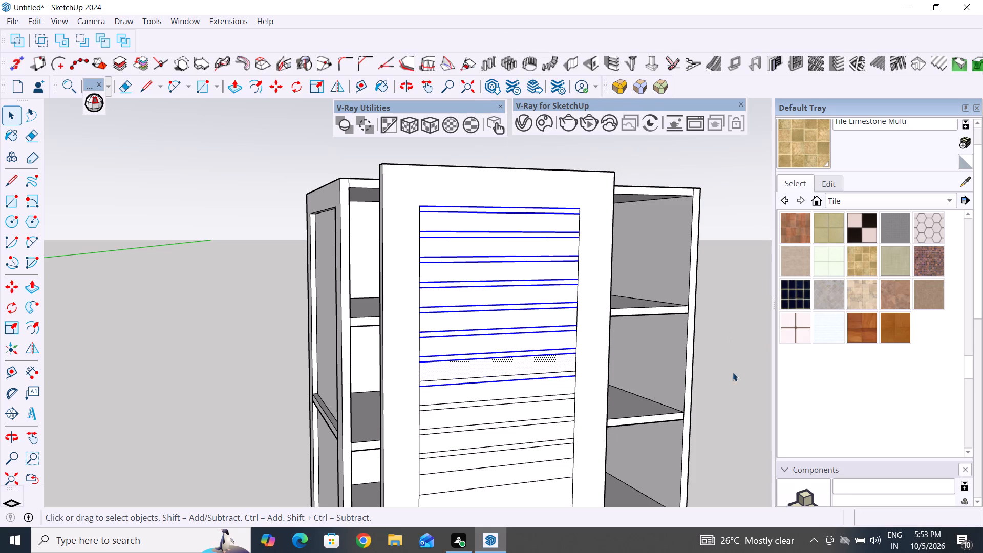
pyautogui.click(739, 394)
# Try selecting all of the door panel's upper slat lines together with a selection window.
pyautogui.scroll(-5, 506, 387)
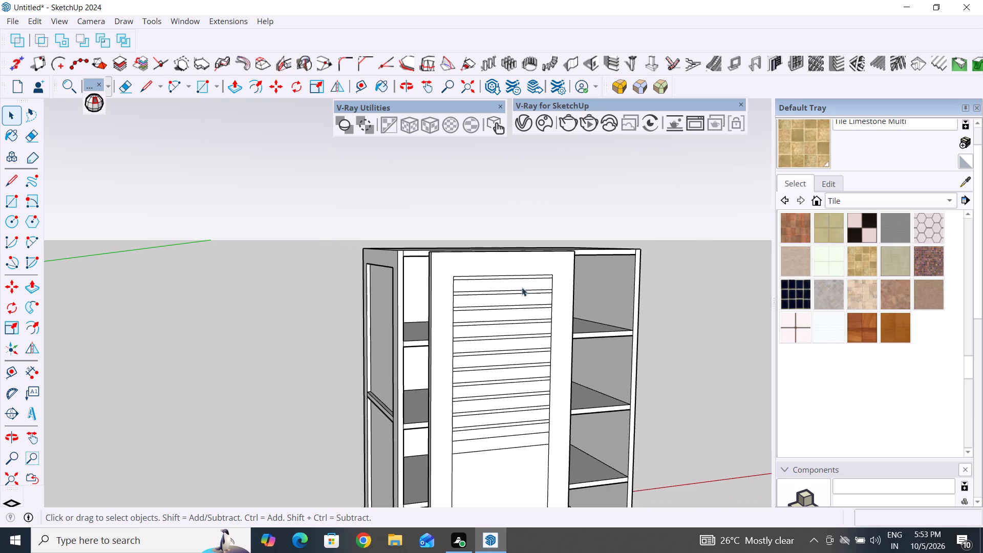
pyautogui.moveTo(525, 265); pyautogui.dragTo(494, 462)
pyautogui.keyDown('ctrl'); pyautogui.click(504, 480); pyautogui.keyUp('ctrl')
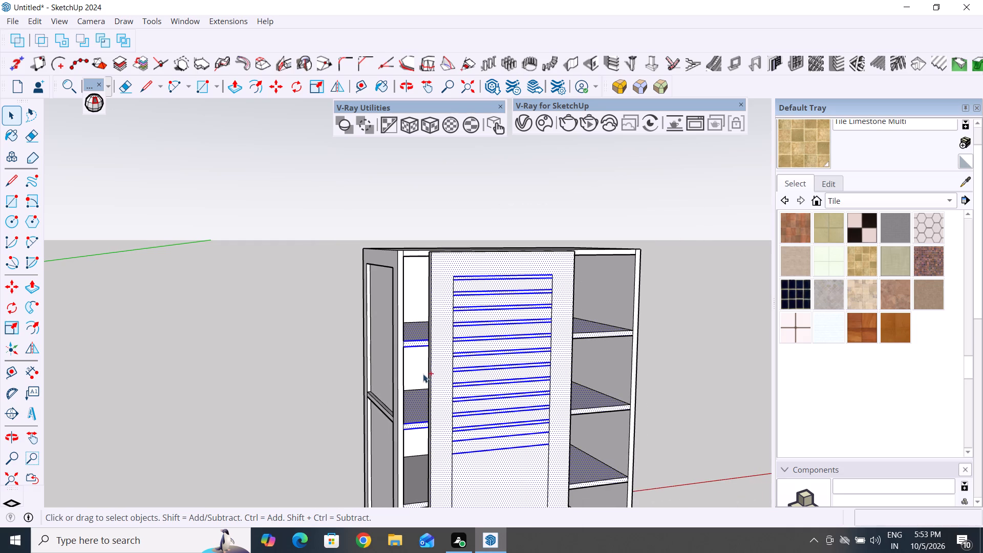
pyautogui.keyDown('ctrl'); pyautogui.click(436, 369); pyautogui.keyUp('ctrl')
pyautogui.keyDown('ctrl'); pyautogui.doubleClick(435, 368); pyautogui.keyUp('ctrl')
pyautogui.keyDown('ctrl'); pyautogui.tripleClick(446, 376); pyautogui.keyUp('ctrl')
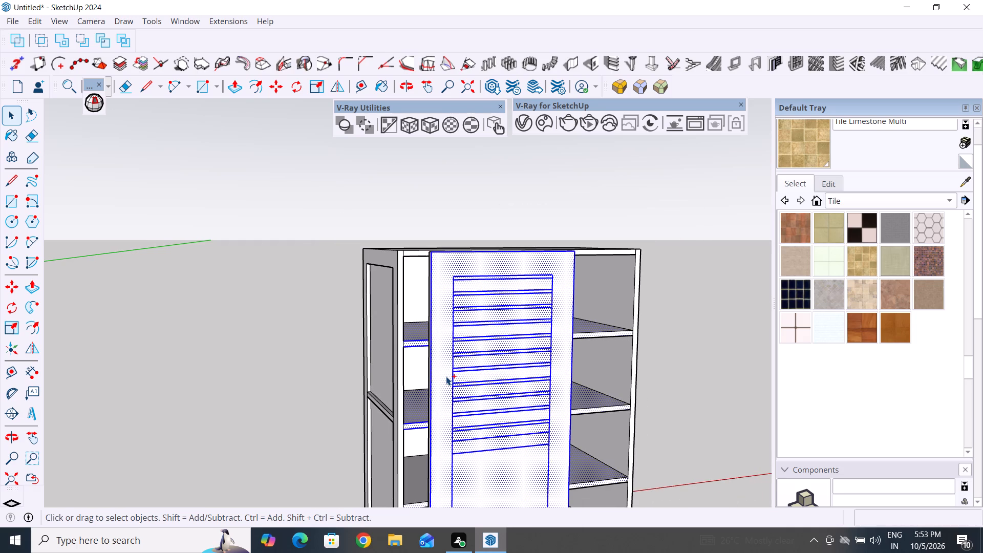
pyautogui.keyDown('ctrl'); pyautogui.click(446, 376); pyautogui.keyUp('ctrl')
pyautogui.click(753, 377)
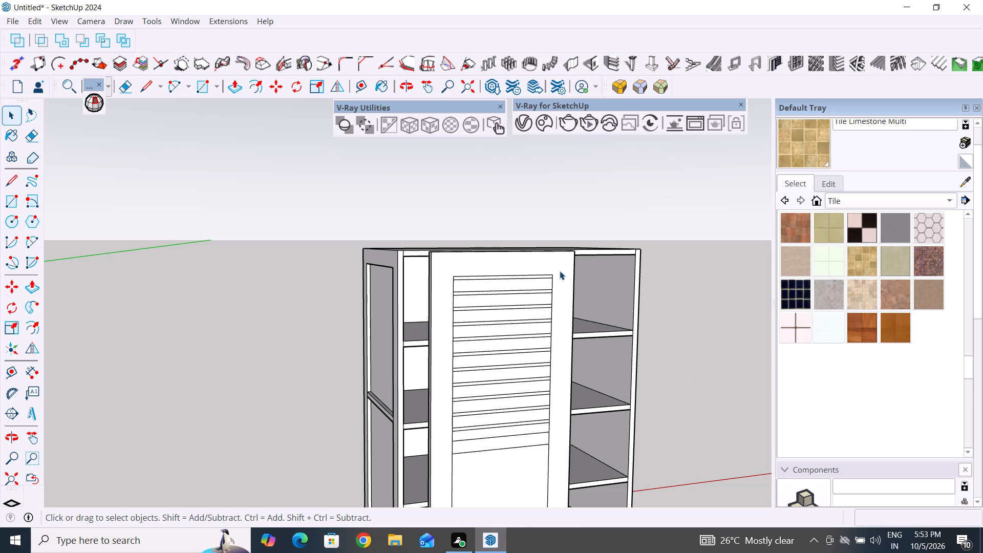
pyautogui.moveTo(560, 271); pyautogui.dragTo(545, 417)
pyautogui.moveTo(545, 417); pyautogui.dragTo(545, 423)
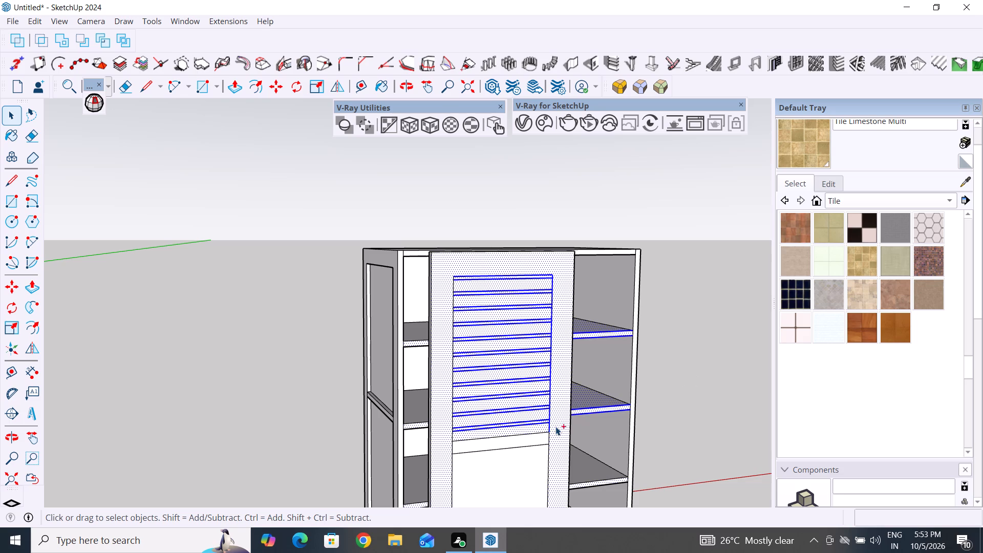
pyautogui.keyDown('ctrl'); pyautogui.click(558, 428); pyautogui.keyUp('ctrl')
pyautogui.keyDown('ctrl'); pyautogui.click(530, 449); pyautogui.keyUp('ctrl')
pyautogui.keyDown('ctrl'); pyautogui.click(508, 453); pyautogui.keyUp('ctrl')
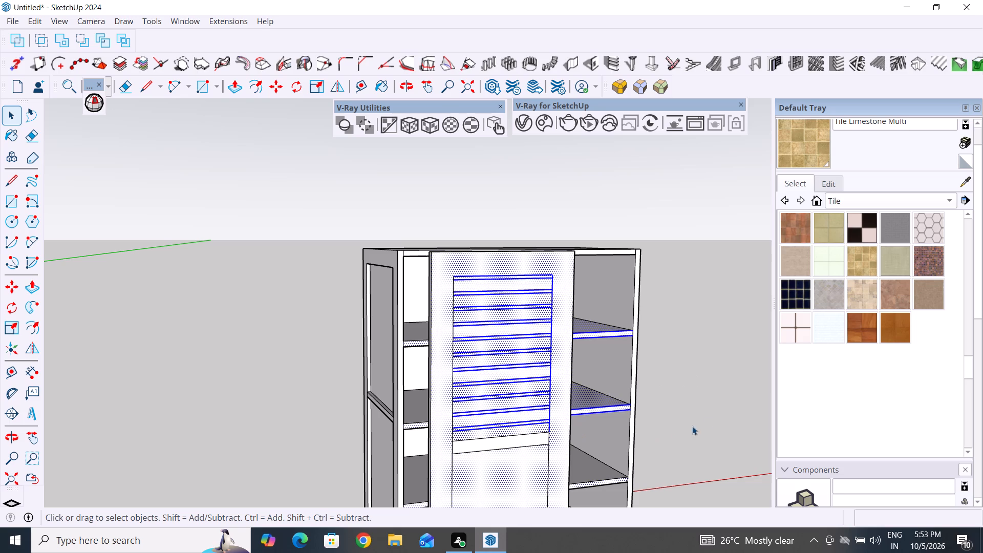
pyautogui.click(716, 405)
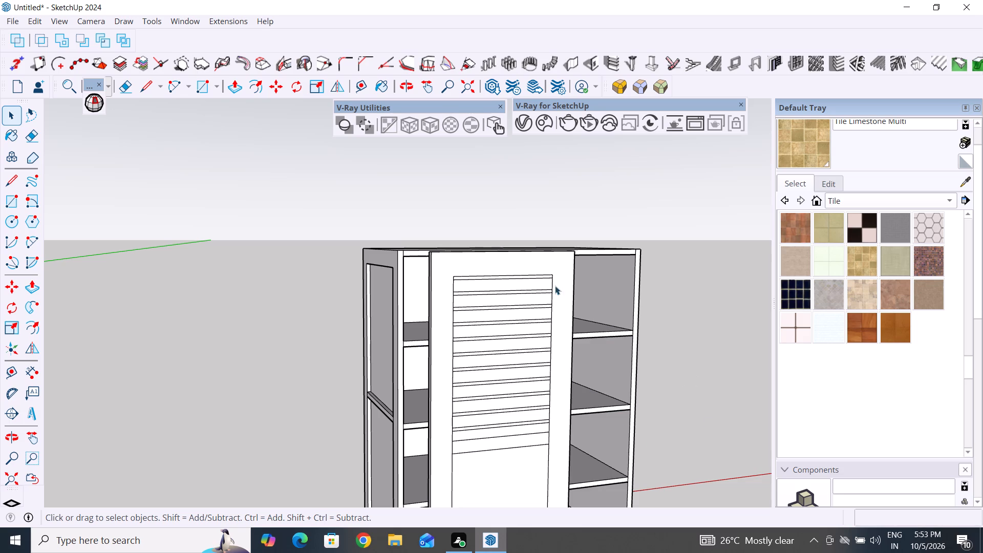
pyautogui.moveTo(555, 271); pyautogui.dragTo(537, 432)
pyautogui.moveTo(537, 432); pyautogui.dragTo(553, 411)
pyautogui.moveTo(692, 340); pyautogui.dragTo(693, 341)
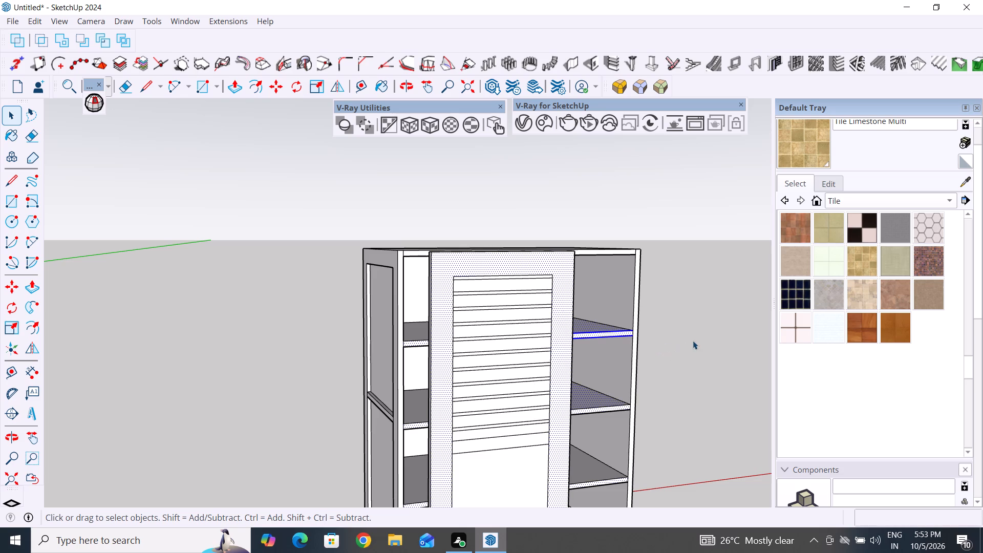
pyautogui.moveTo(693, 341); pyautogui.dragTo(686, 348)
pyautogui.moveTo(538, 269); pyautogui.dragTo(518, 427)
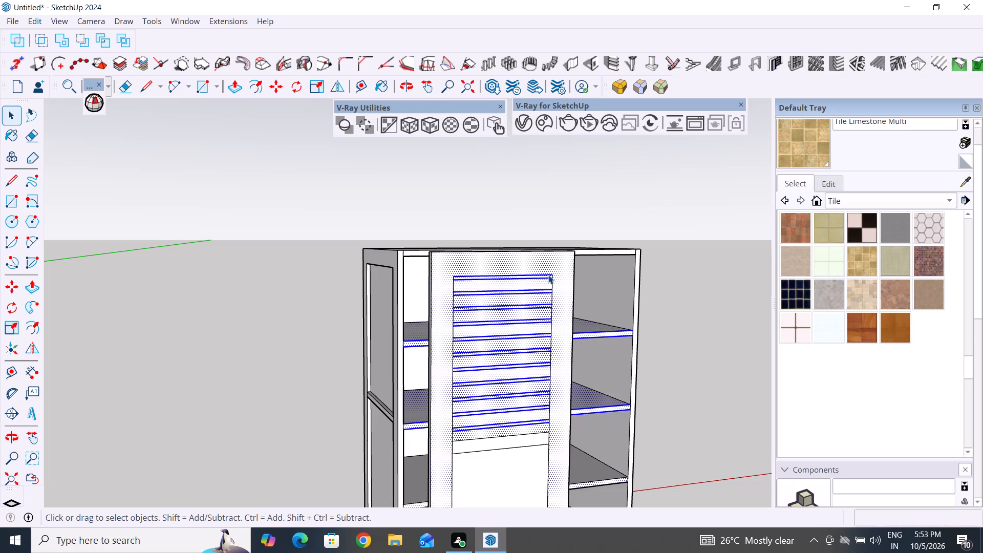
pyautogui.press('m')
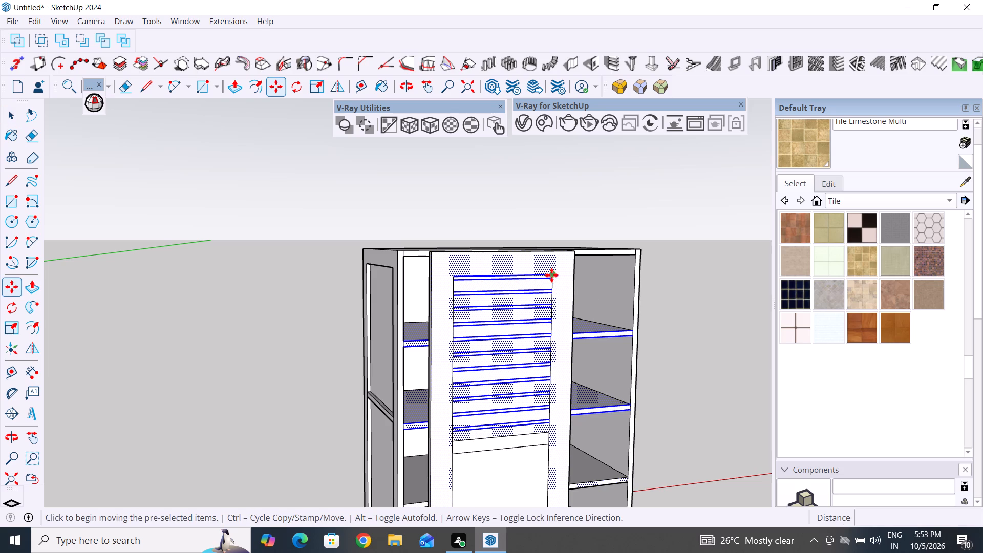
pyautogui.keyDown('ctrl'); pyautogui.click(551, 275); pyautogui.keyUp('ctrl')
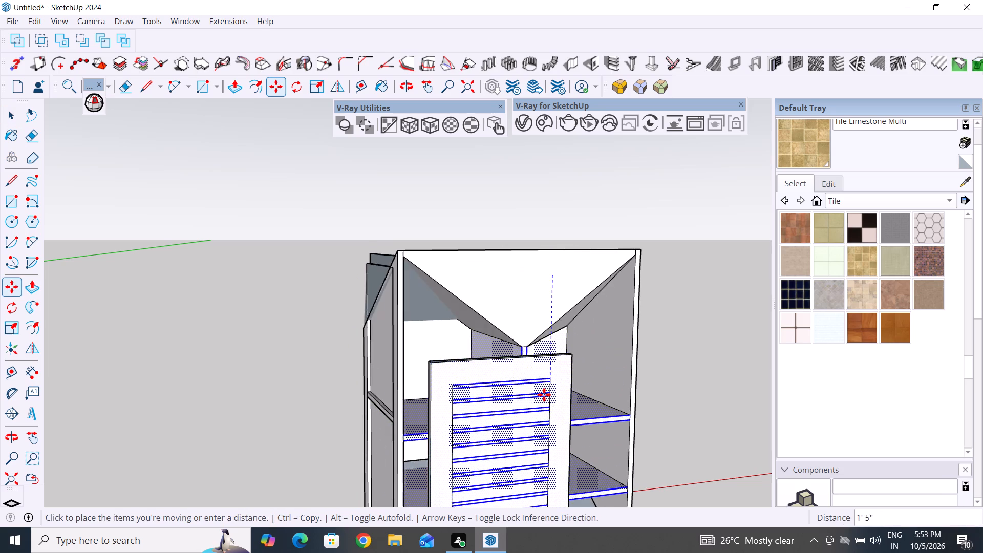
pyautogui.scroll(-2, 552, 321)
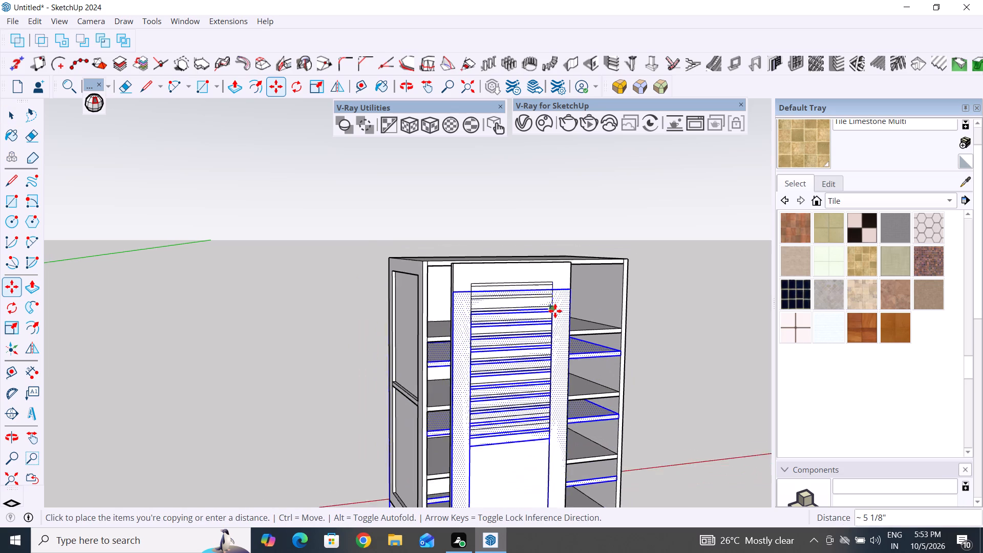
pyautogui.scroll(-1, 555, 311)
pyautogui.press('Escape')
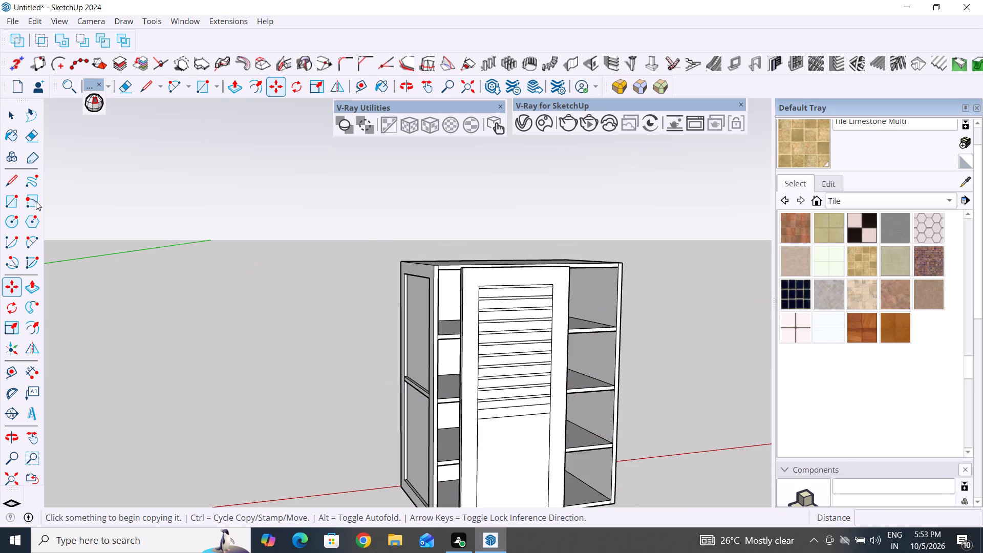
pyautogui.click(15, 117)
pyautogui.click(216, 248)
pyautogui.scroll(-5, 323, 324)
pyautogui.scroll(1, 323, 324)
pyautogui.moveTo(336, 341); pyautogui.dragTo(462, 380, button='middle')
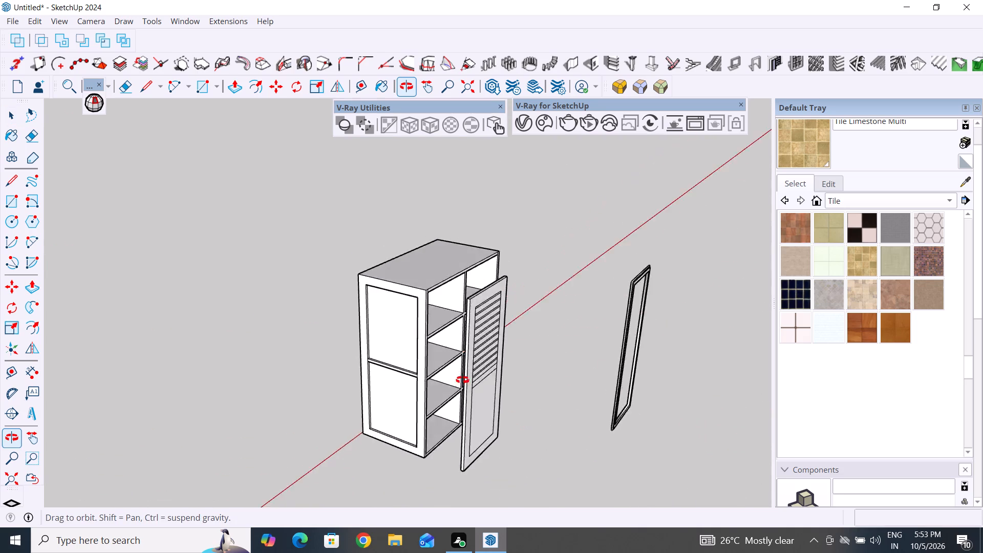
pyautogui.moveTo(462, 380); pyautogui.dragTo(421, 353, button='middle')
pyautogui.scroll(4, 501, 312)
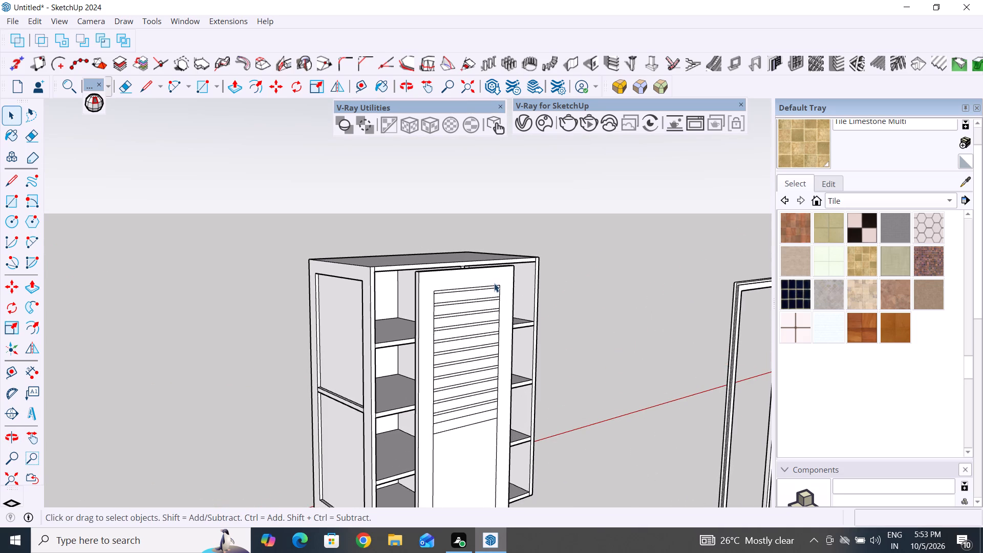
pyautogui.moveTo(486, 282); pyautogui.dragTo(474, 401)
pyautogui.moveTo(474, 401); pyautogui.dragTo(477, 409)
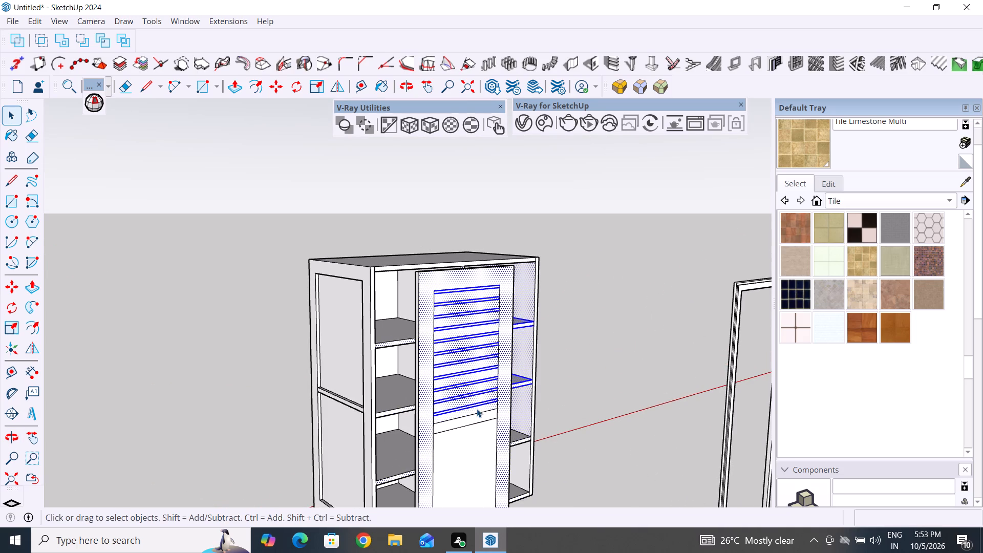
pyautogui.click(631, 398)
# Move the whole slatted door about 12' 5" along the red axis, clear of the cabinet and the separate door frame.
pyautogui.scroll(-5, 582, 257)
pyautogui.moveTo(566, 353); pyautogui.dragTo(304, 487, button='middle')
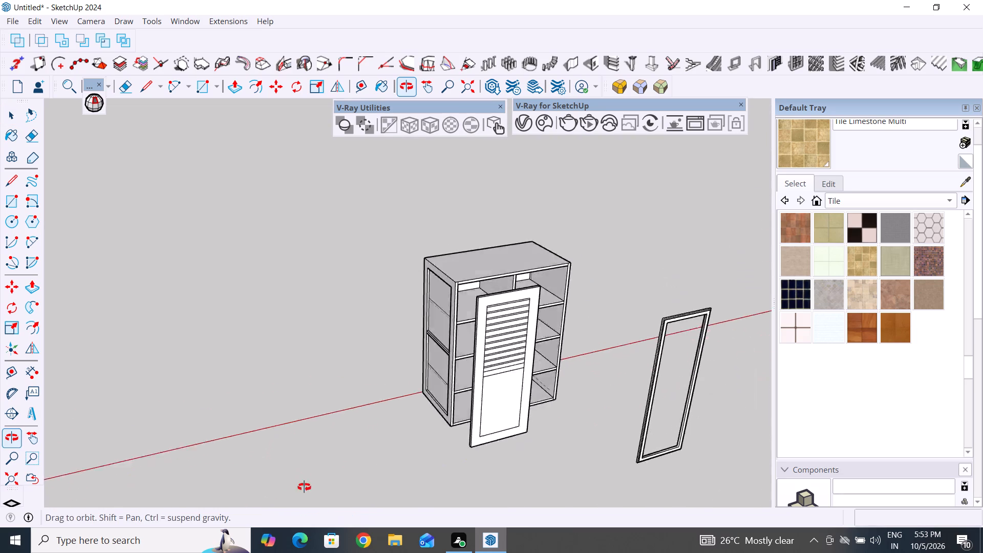
pyautogui.moveTo(304, 487); pyautogui.dragTo(303, 488, button='middle')
pyautogui.scroll(-4, 527, 209)
pyautogui.moveTo(507, 373); pyautogui.dragTo(398, 401, button='middle')
pyautogui.scroll(5, 435, 353)
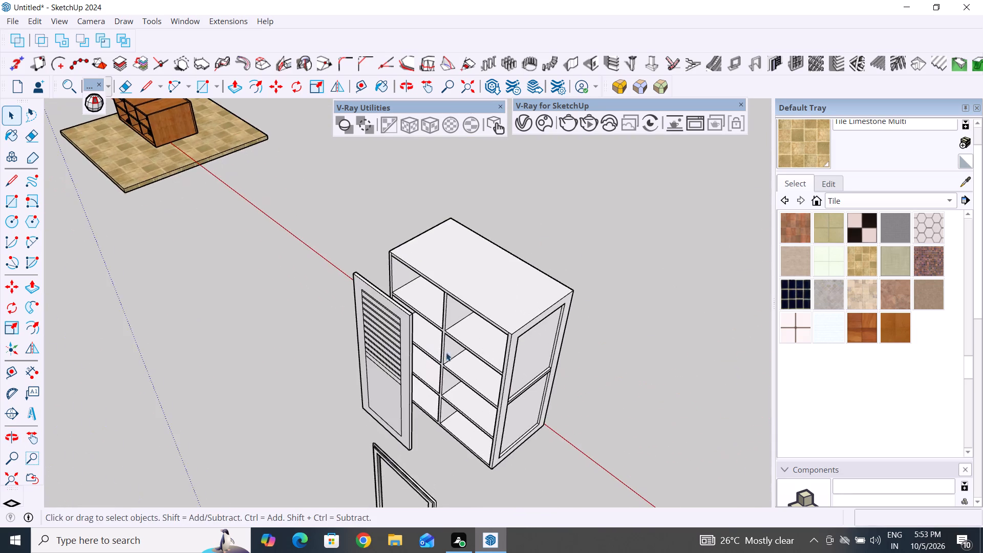
pyautogui.moveTo(458, 377); pyautogui.dragTo(358, 364, button='middle')
pyautogui.moveTo(340, 250); pyautogui.dragTo(335, 409)
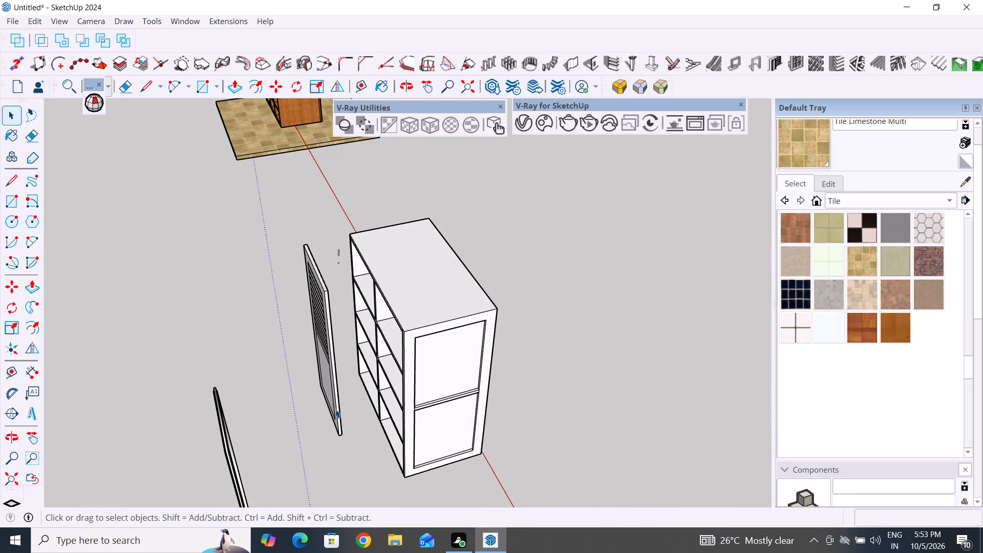
pyautogui.moveTo(335, 409); pyautogui.dragTo(300, 461)
pyautogui.scroll(-9, 281, 338)
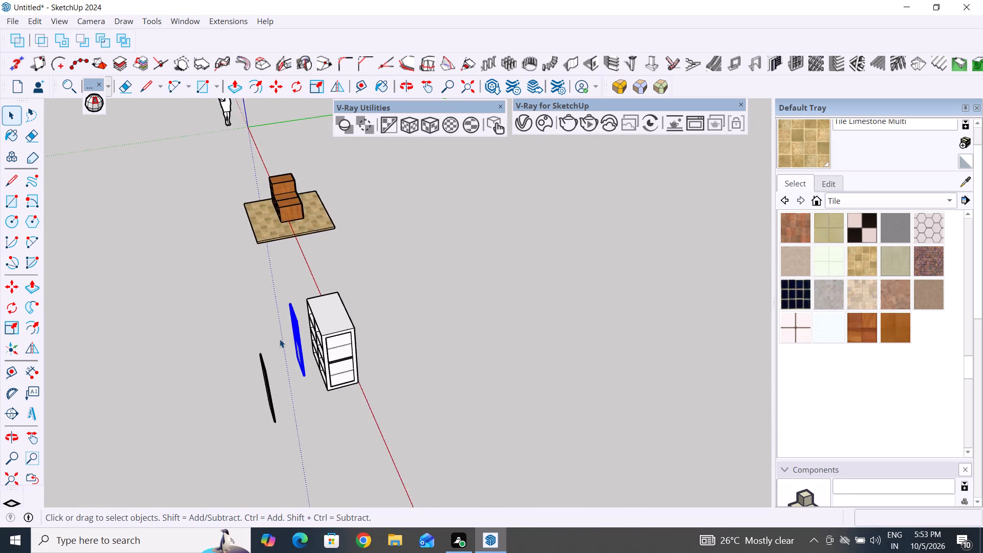
pyautogui.moveTo(292, 362); pyautogui.dragTo(616, 391, button='middle')
pyautogui.scroll(9, 479, 396)
pyautogui.moveTo(482, 398); pyautogui.dragTo(555, 388, button='middle')
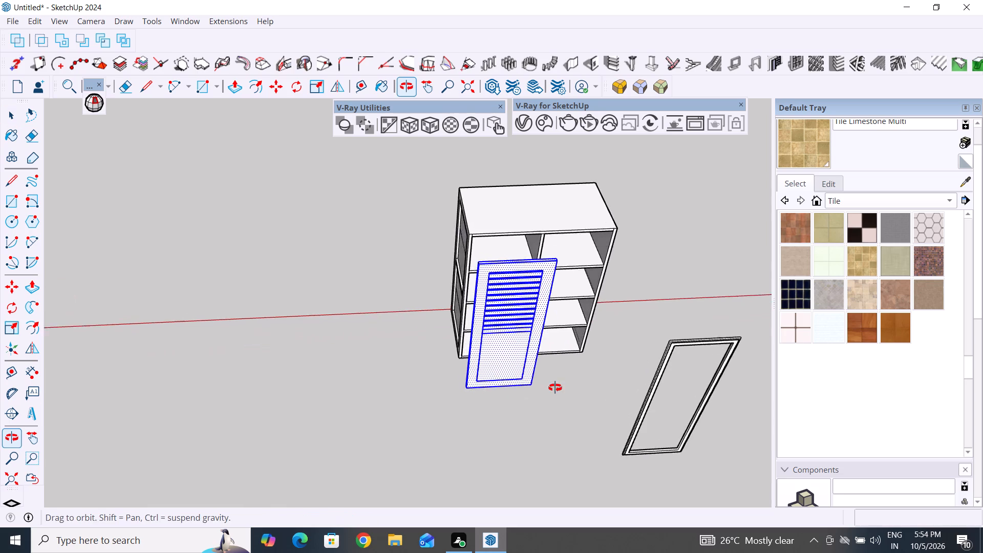
pyautogui.moveTo(555, 388); pyautogui.dragTo(573, 382, button='middle')
pyautogui.moveTo(591, 394); pyautogui.dragTo(617, 376, button='middle')
pyautogui.press('m')
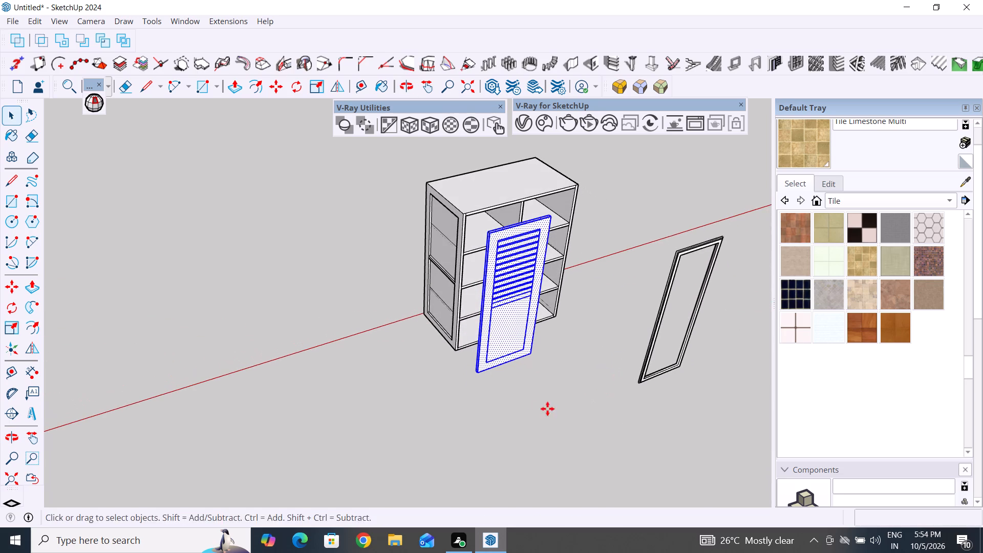
pyautogui.click(476, 370)
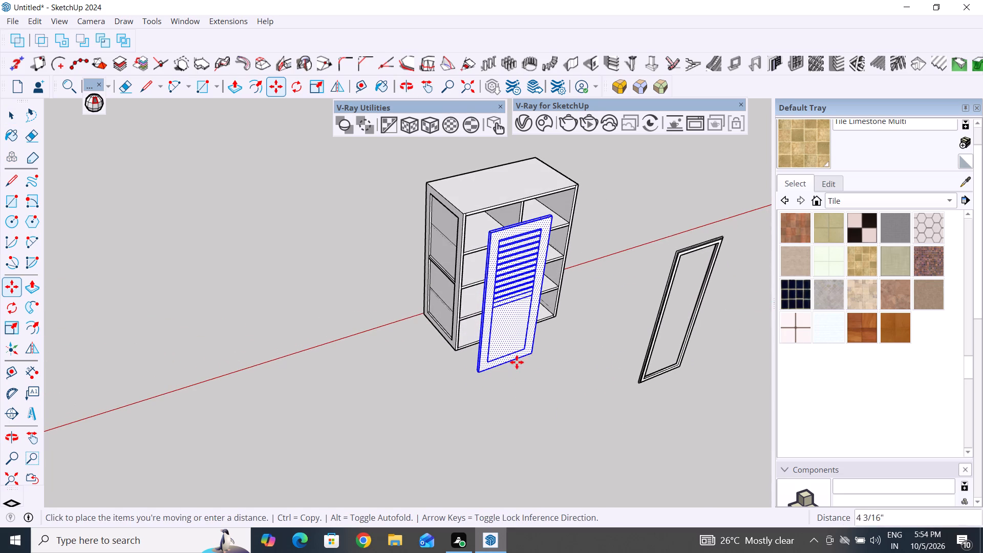
pyautogui.scroll(-6, 608, 301)
pyautogui.scroll(-4, 551, 318)
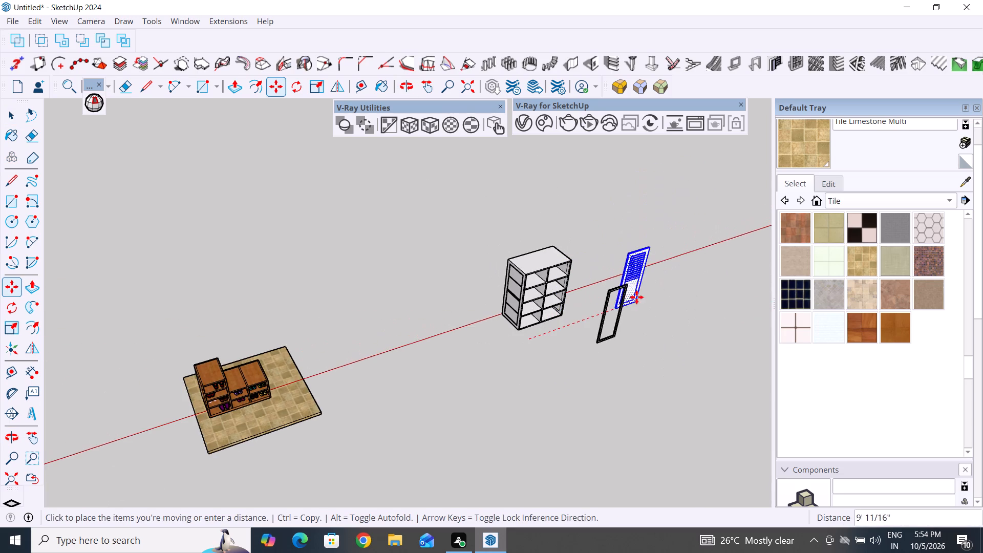
pyautogui.click(656, 292)
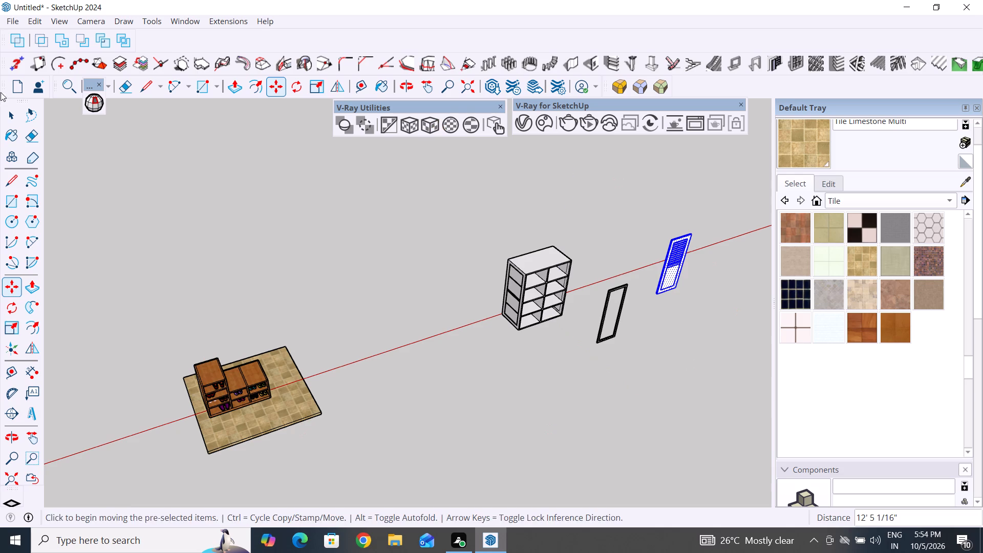
pyautogui.click(12, 117)
pyautogui.click(280, 272)
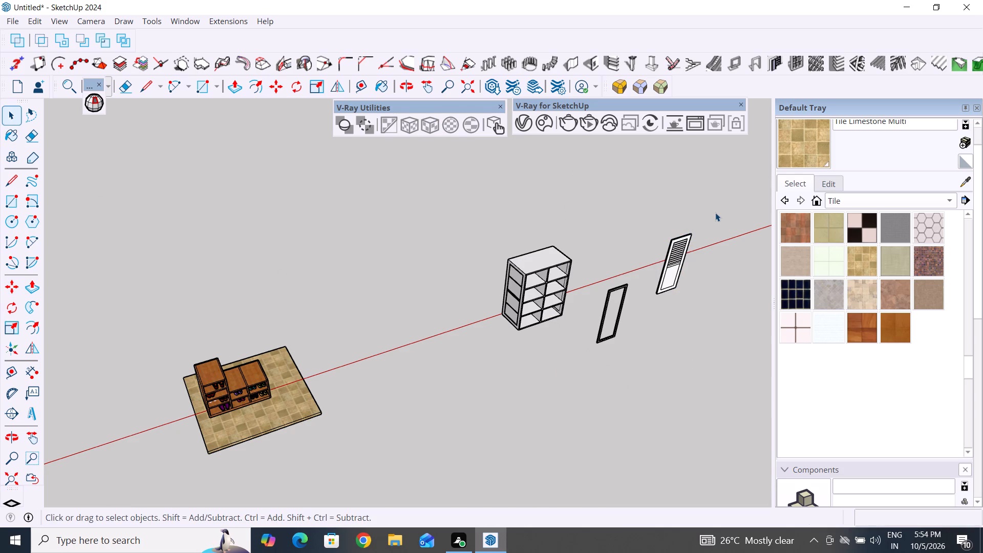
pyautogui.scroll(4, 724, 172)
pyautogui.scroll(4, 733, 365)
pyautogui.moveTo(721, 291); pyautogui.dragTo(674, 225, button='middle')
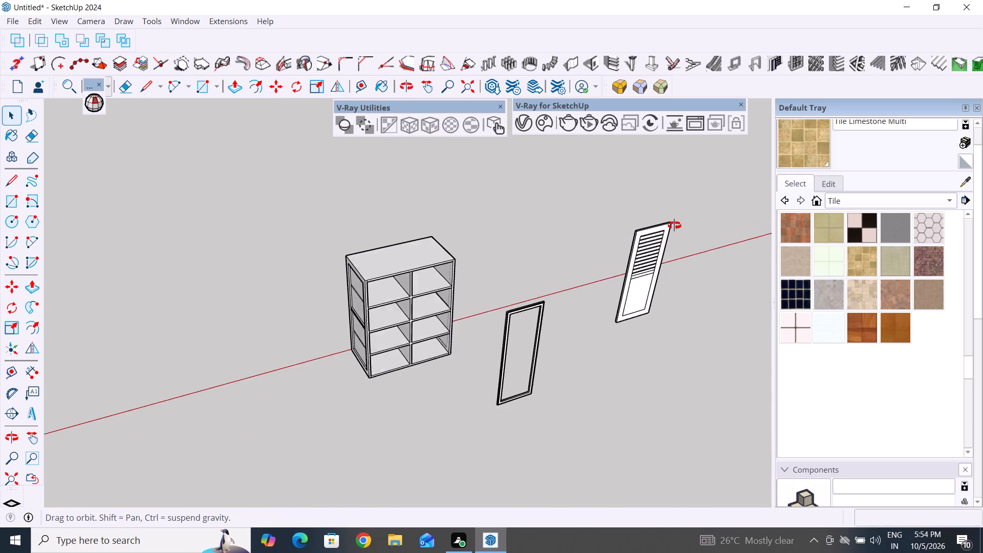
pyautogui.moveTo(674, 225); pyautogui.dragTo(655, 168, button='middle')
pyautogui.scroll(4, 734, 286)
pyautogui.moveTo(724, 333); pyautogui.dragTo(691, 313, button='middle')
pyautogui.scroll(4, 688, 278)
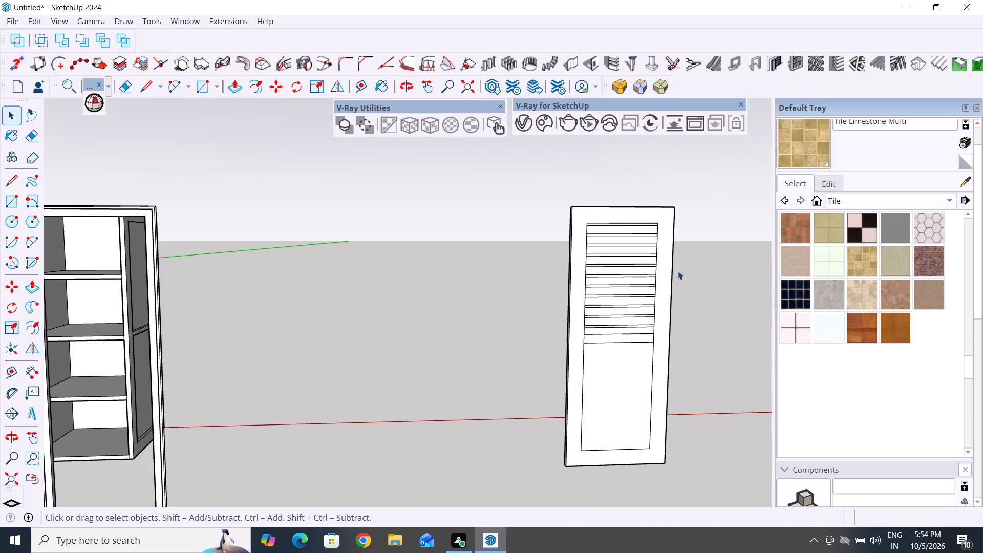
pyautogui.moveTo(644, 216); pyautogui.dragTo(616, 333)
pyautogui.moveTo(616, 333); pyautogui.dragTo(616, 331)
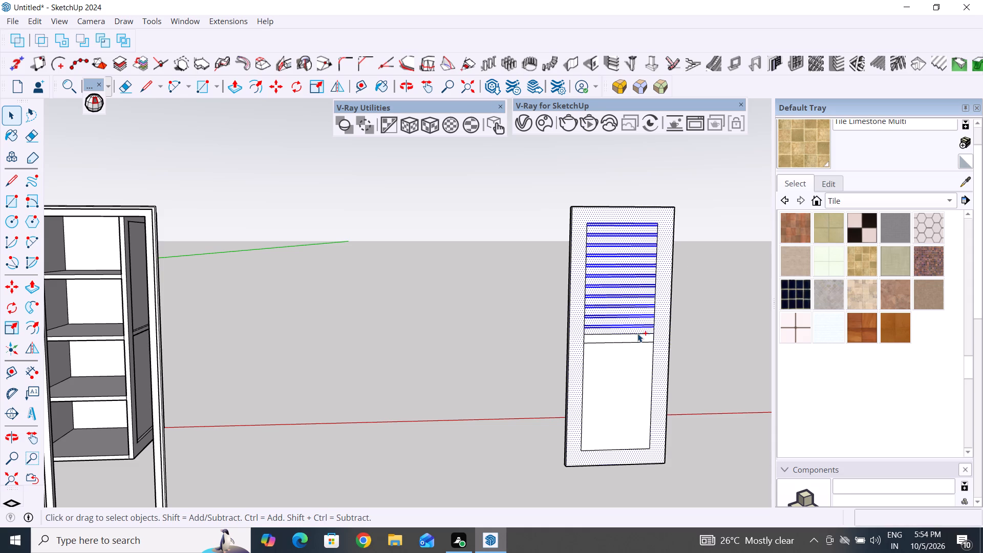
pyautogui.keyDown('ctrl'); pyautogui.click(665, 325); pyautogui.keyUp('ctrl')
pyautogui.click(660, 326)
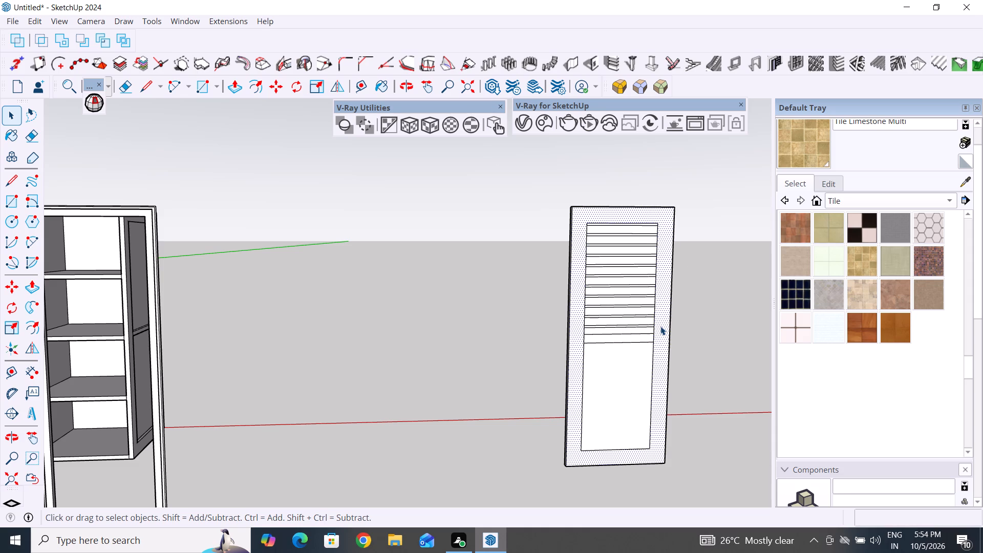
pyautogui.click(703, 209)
# Copy the door's upper slat lines with its front face about 2' 2 13/16" down, from the inset panel's top corner to the lower middle line's end.
pyautogui.moveTo(636, 219); pyautogui.dragTo(631, 234)
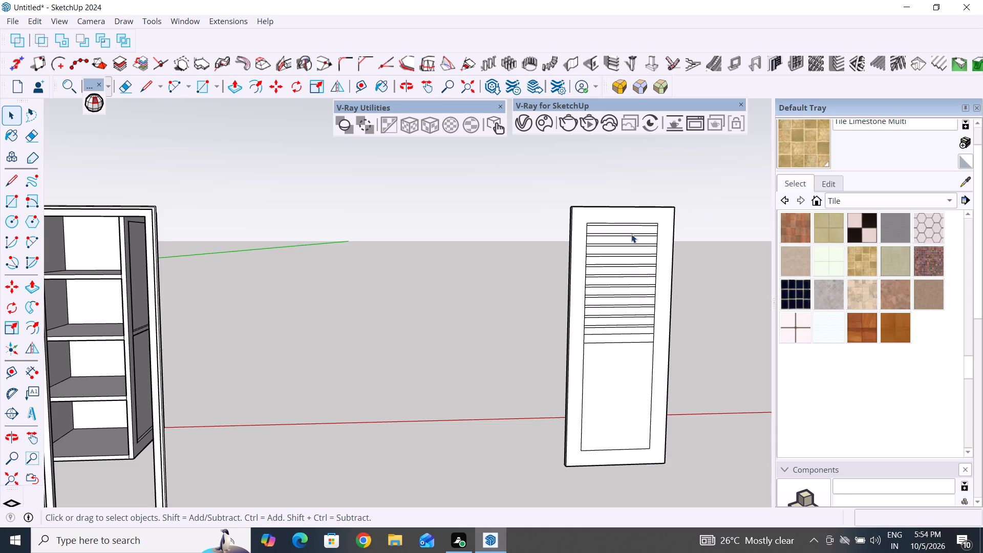
pyautogui.moveTo(631, 234); pyautogui.dragTo(627, 328)
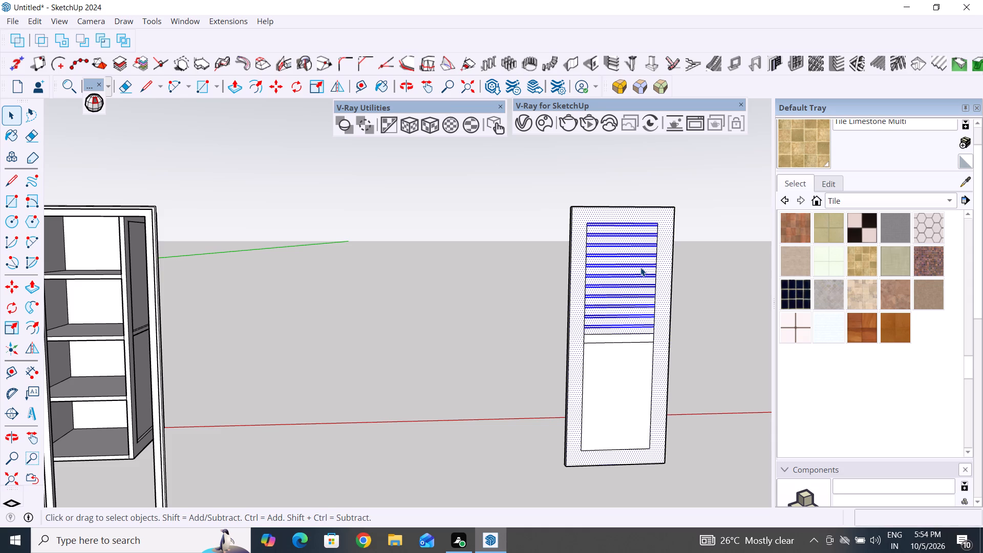
pyautogui.press('m')
pyautogui.click(657, 228)
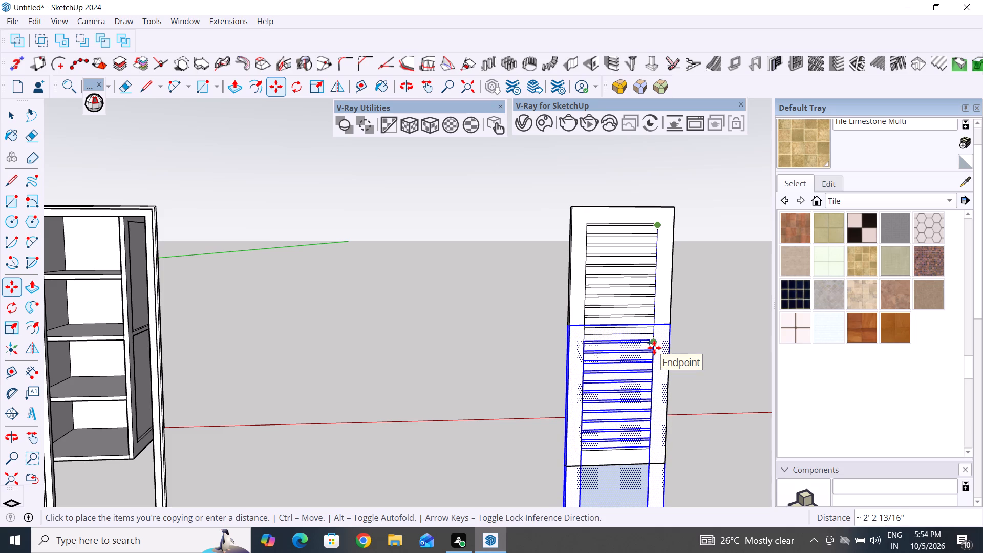
pyautogui.scroll(7, 654, 348)
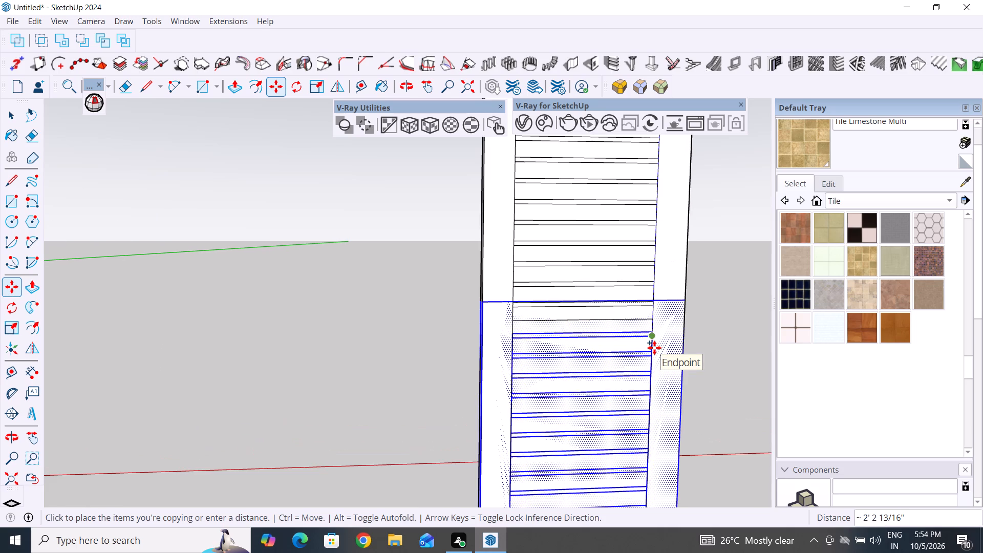
pyautogui.click(654, 348)
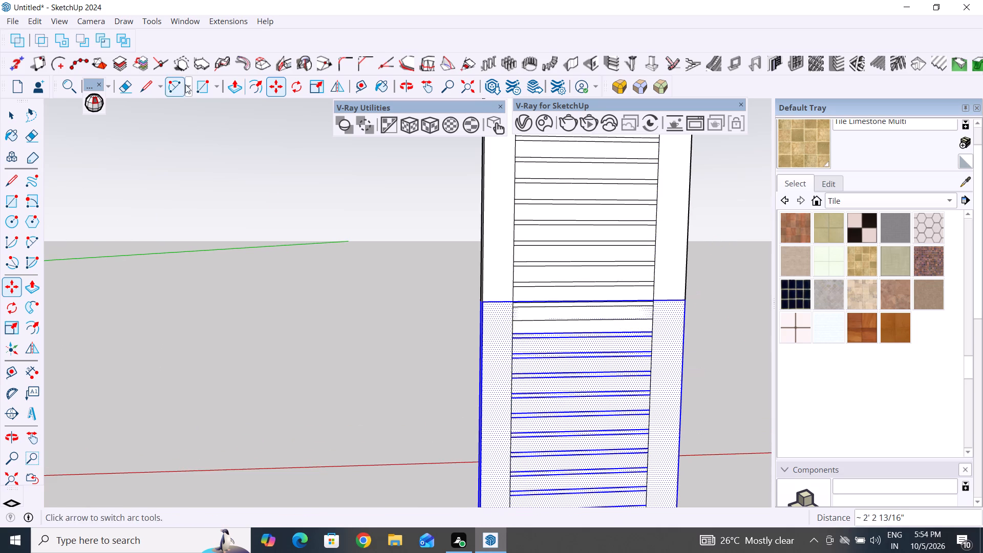
pyautogui.click(14, 115)
# Delete the surplus copied frame and inset geometry extending below the door's bottom edge.
pyautogui.scroll(-10, 347, 312)
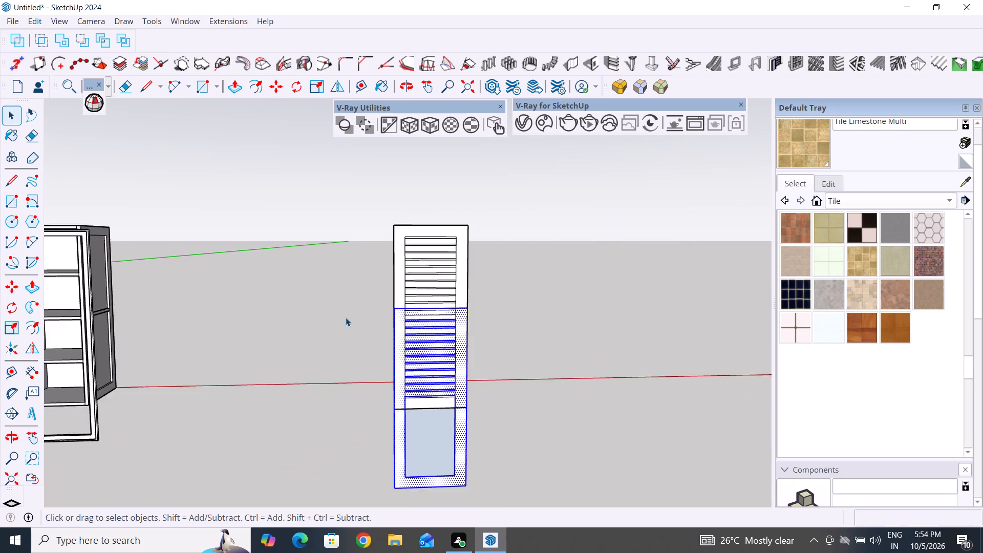
pyautogui.moveTo(502, 432); pyautogui.dragTo(354, 473)
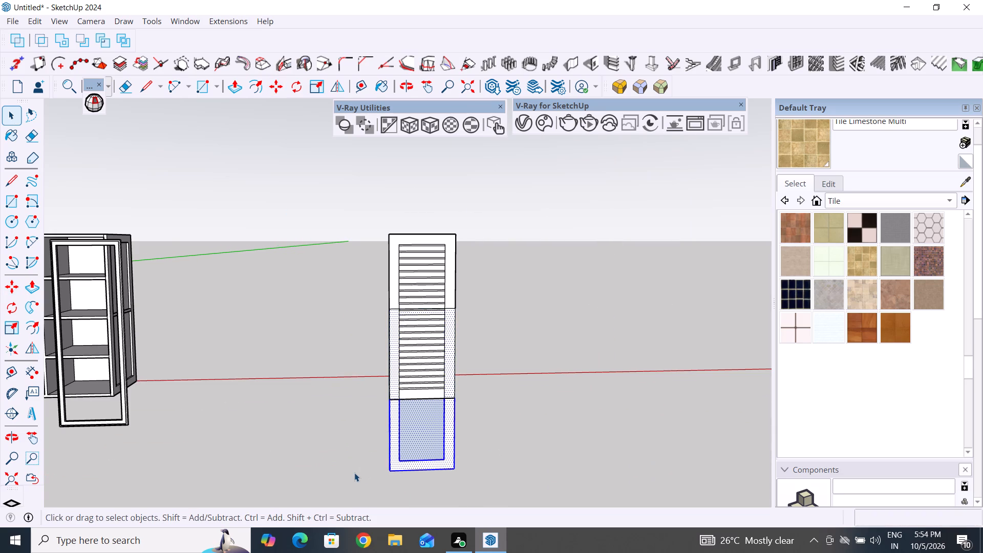
pyautogui.press('Delete')
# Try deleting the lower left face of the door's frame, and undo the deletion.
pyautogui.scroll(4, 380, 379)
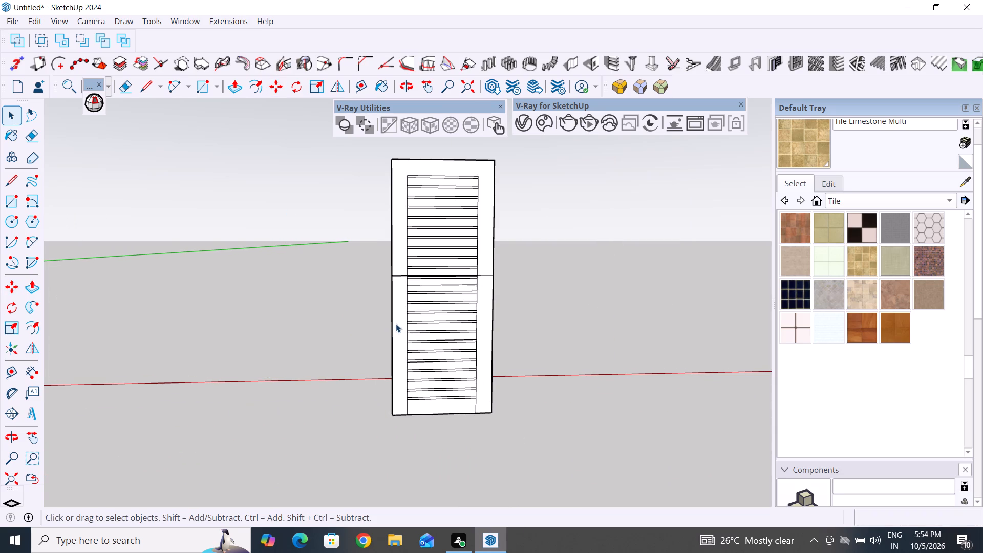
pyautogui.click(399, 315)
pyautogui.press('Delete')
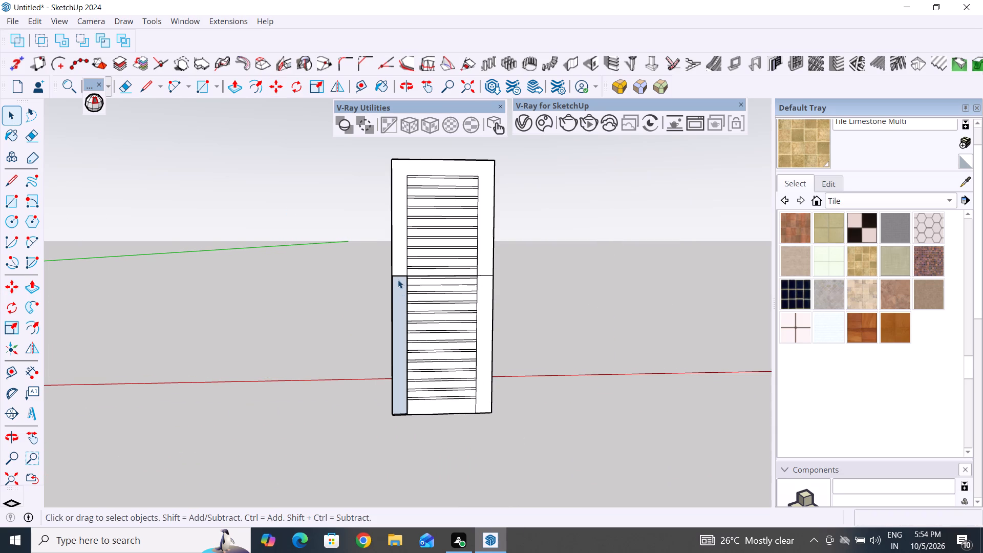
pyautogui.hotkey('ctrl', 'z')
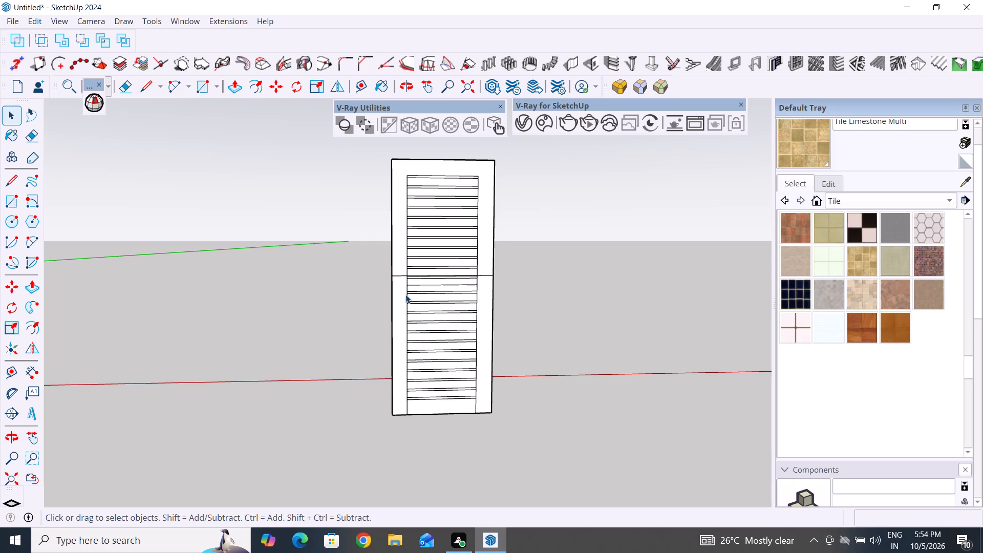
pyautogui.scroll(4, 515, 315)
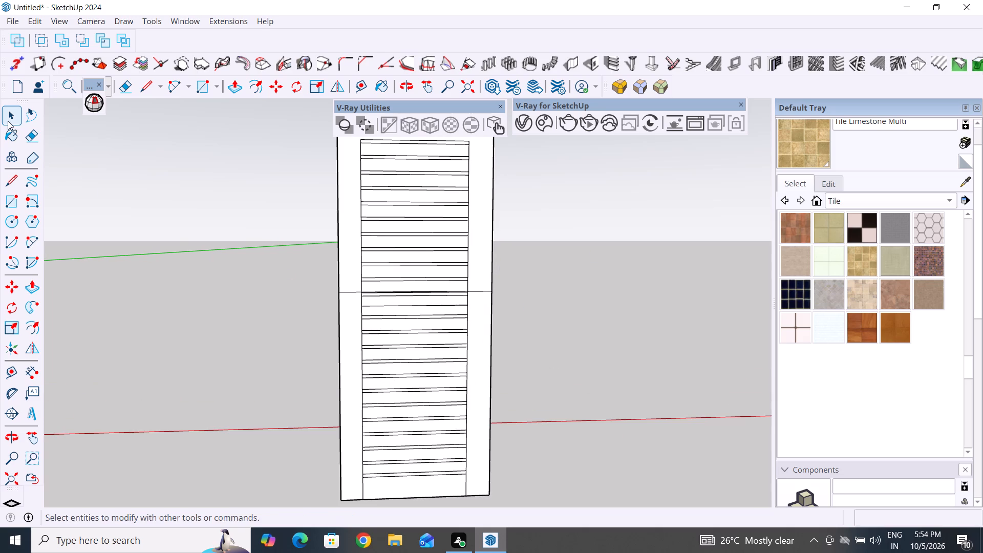
# Erase the door's middle dividing line across both side stiles and the inset, along with the surplus slat line just below it.
pyautogui.click(223, 268)
pyautogui.scroll(5, 437, 311)
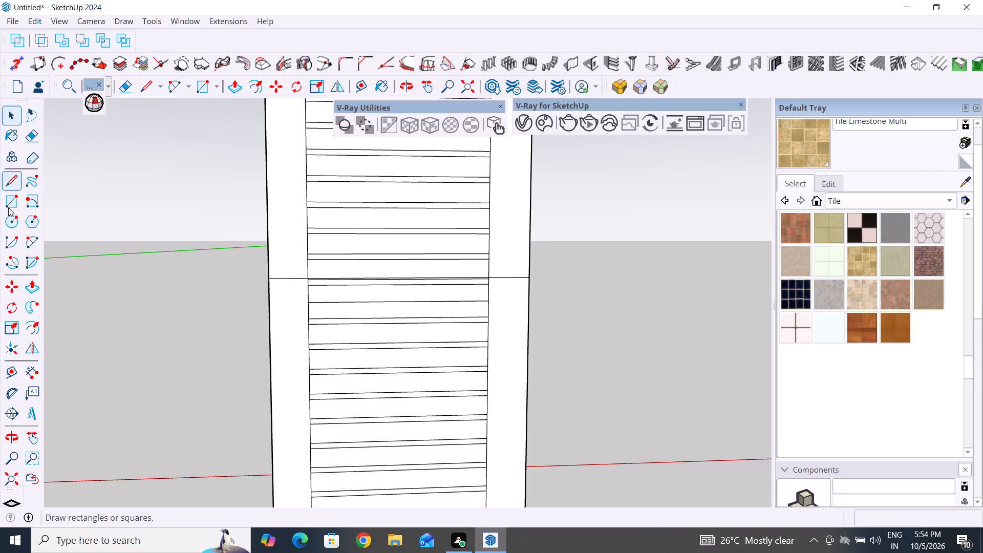
pyautogui.click(127, 90)
pyautogui.scroll(3, 496, 262)
pyautogui.moveTo(510, 270); pyautogui.dragTo(512, 305)
pyautogui.moveTo(320, 276); pyautogui.dragTo(341, 288)
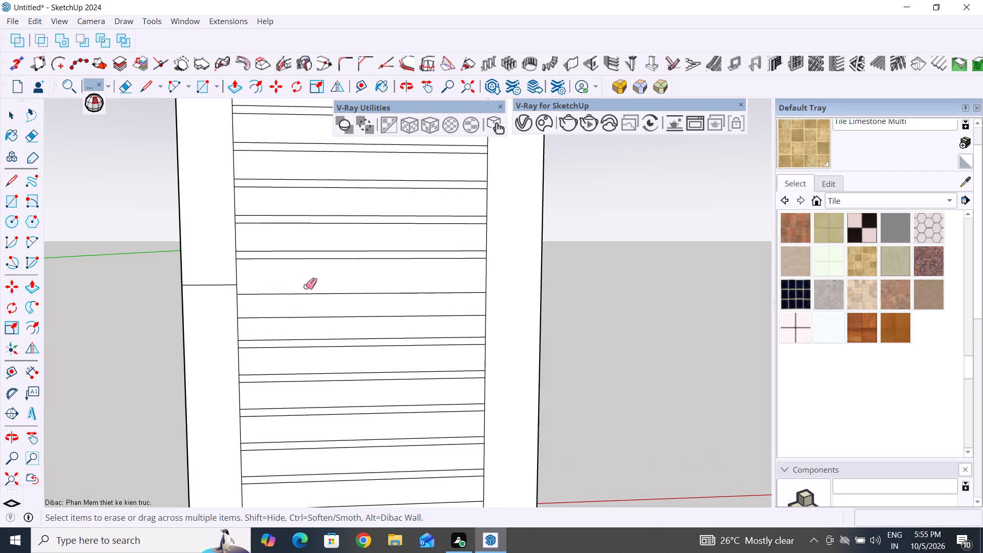
pyautogui.moveTo(200, 257); pyautogui.dragTo(224, 317)
pyautogui.moveTo(276, 275); pyautogui.dragTo(285, 305)
pyautogui.scroll(-9, 409, 286)
pyautogui.moveTo(551, 308); pyautogui.dragTo(444, 364, button='middle')
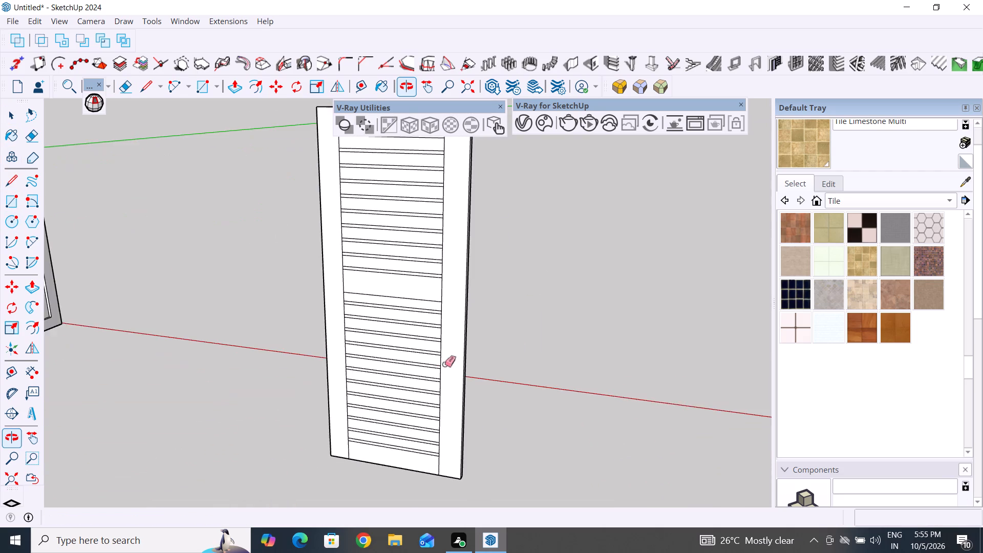
pyautogui.scroll(-5, 545, 346)
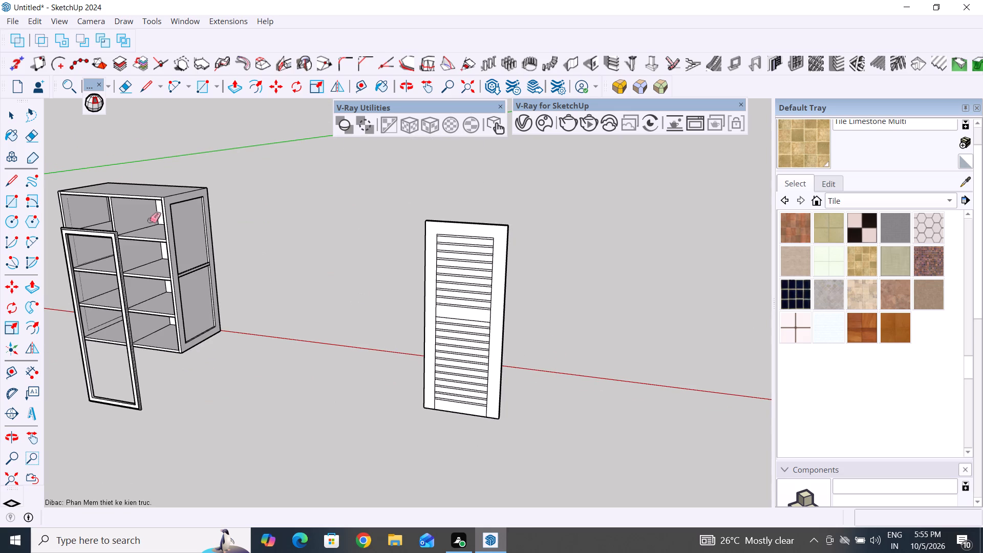
# Push the topmost thin strip of the door's inset panel 1" back, through to the door's rear face, to open a slot.
pyautogui.click(5, 121)
pyautogui.scroll(6, 427, 208)
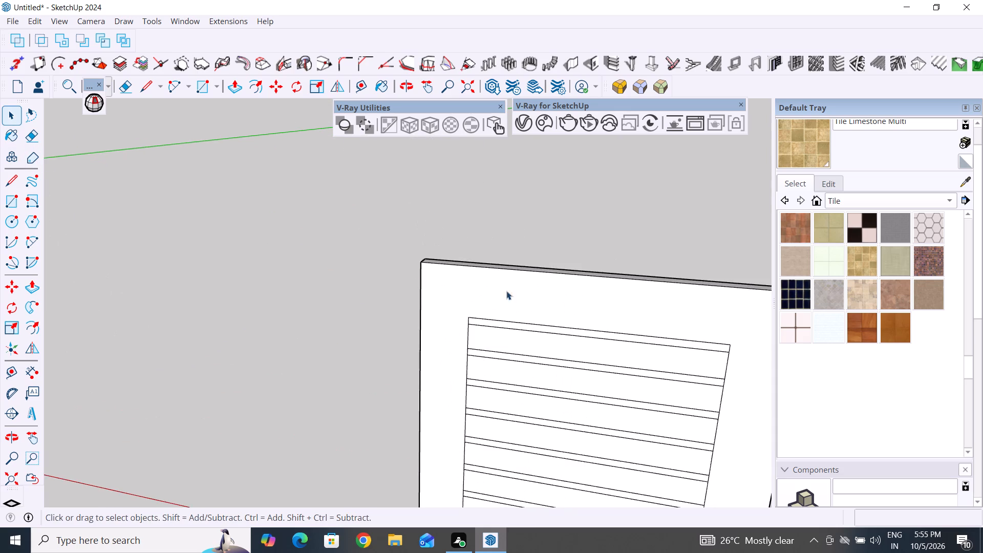
pyautogui.scroll(-4, 374, 259)
pyautogui.scroll(9, 458, 280)
pyautogui.click(468, 290)
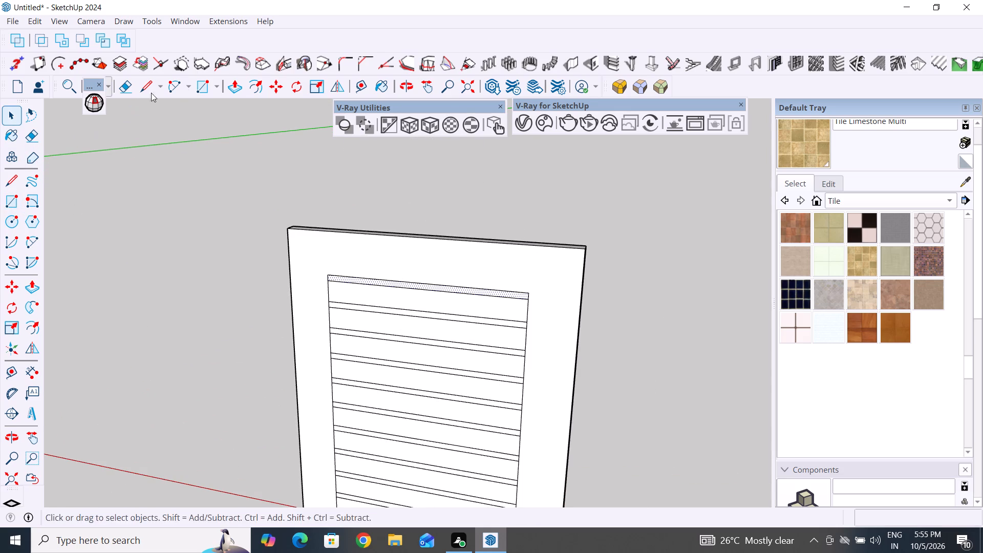
pyautogui.click(231, 87)
pyautogui.scroll(6, 457, 286)
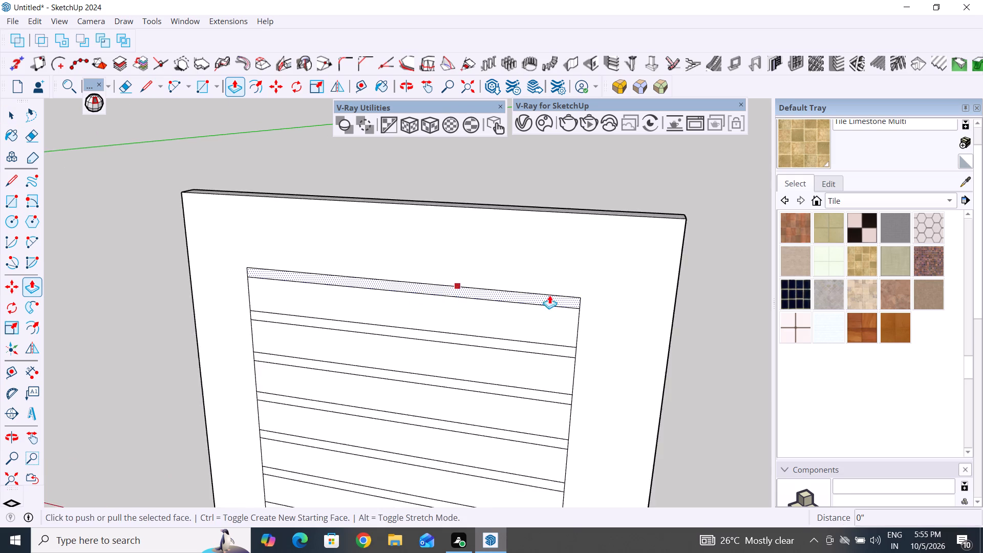
pyautogui.scroll(4, 549, 295)
pyautogui.click(576, 308)
pyautogui.scroll(-11, 569, 305)
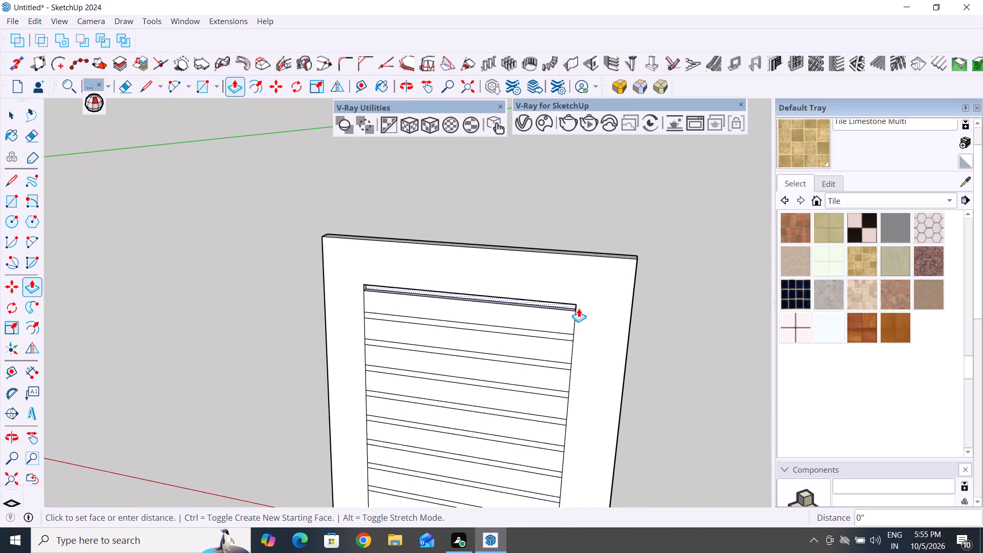
pyautogui.moveTo(579, 313); pyautogui.dragTo(167, 272, button='middle')
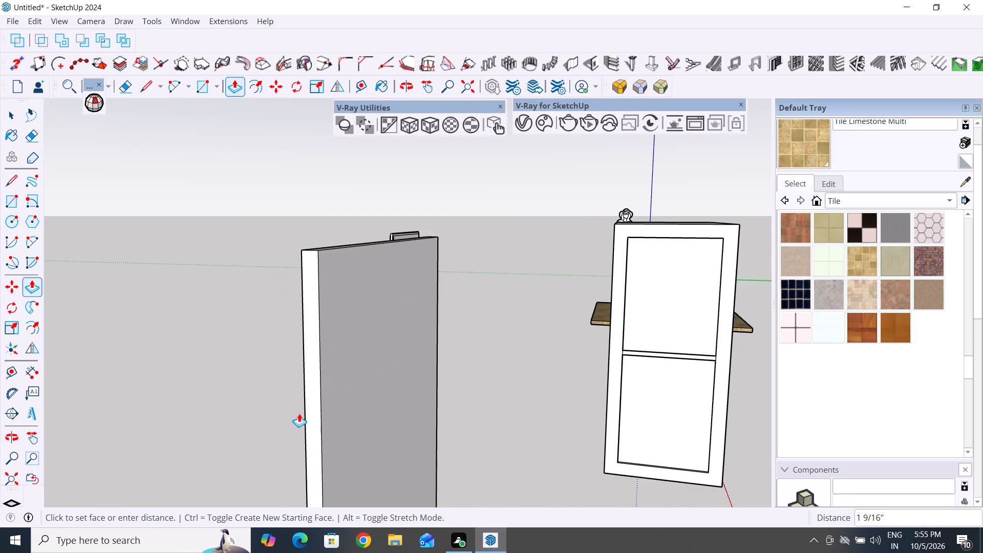
pyautogui.click(337, 387)
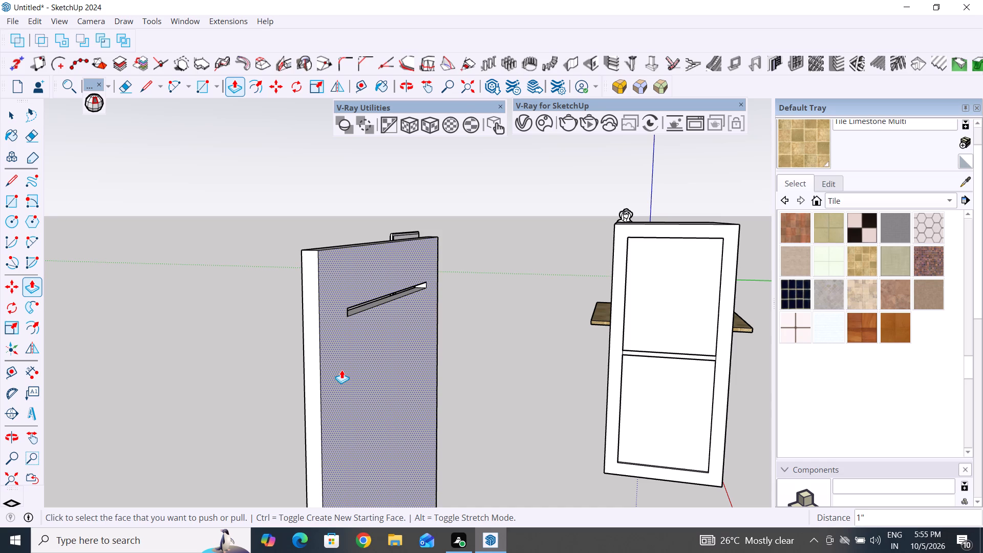
# Push the second and third thin strips from the top of the upper inset panel 1" through the door.
pyautogui.scroll(-13, 352, 368)
pyautogui.moveTo(279, 382); pyautogui.dragTo(602, 374, button='middle')
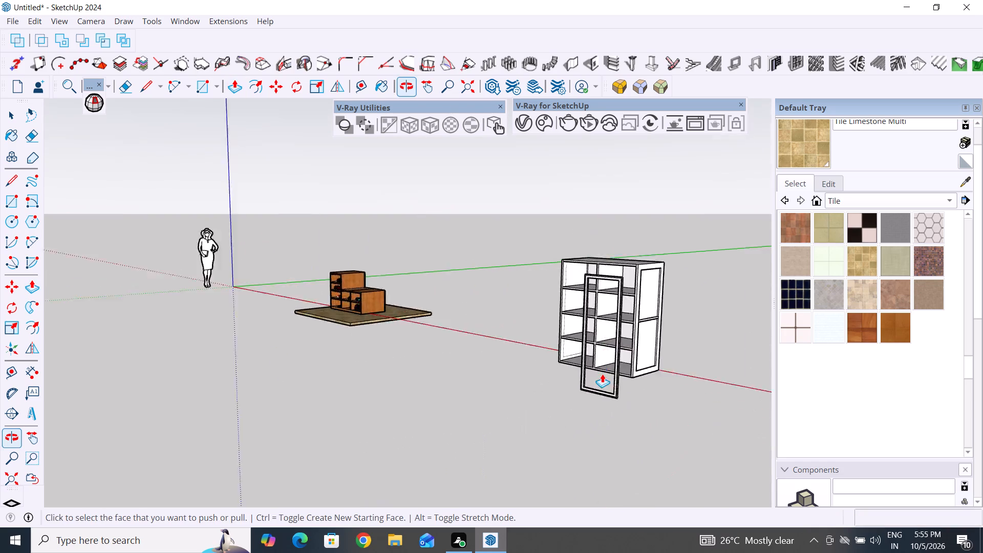
pyautogui.scroll(-4, 376, 330)
pyautogui.scroll(15, 659, 341)
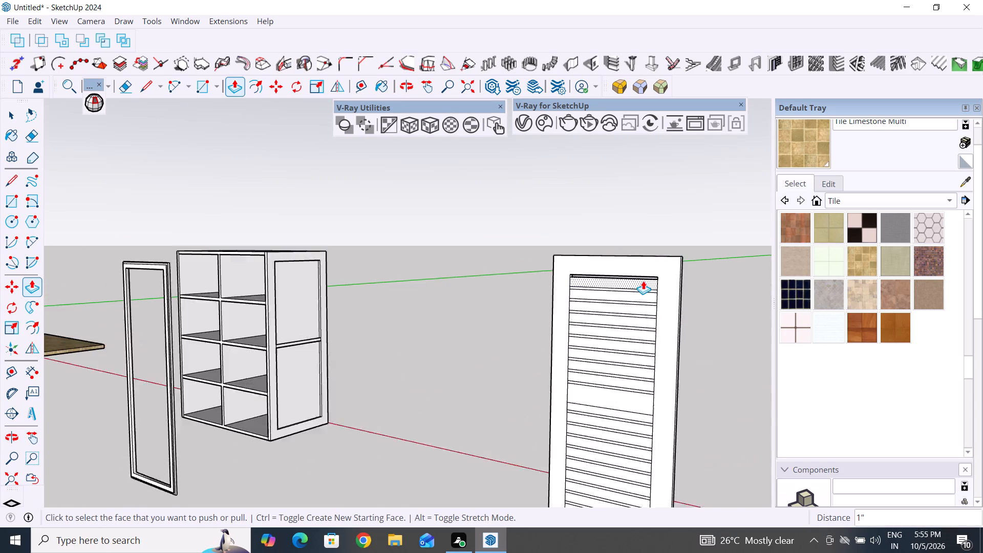
pyautogui.scroll(17, 643, 281)
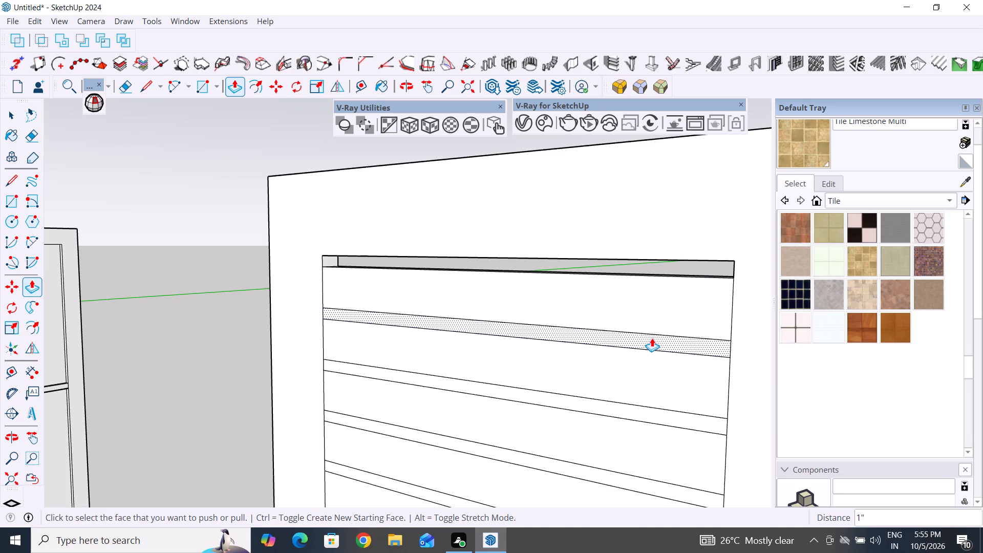
pyautogui.doubleClick(652, 338)
pyautogui.doubleClick(619, 405)
pyautogui.scroll(-2, 493, 283)
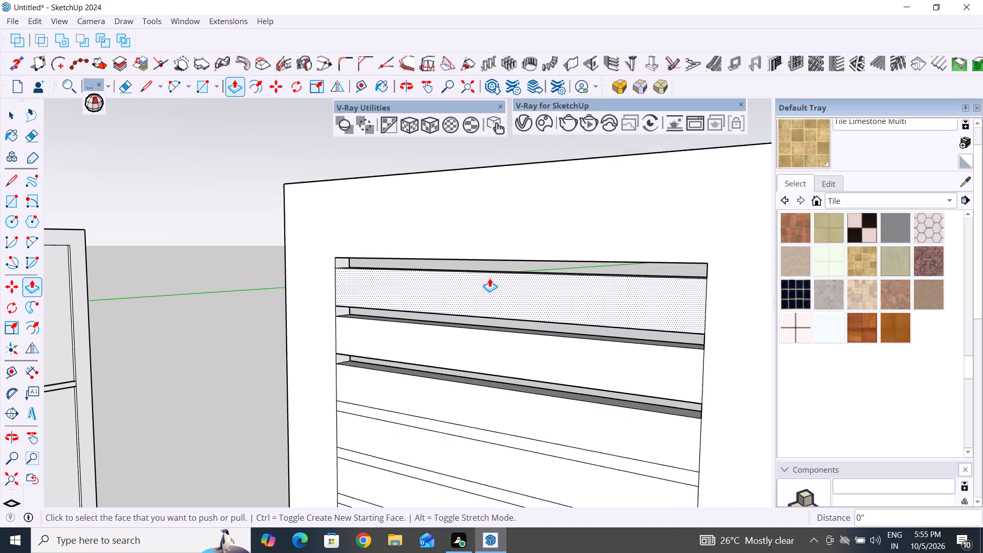
pyautogui.scroll(-4, 489, 278)
pyautogui.scroll(5, 564, 402)
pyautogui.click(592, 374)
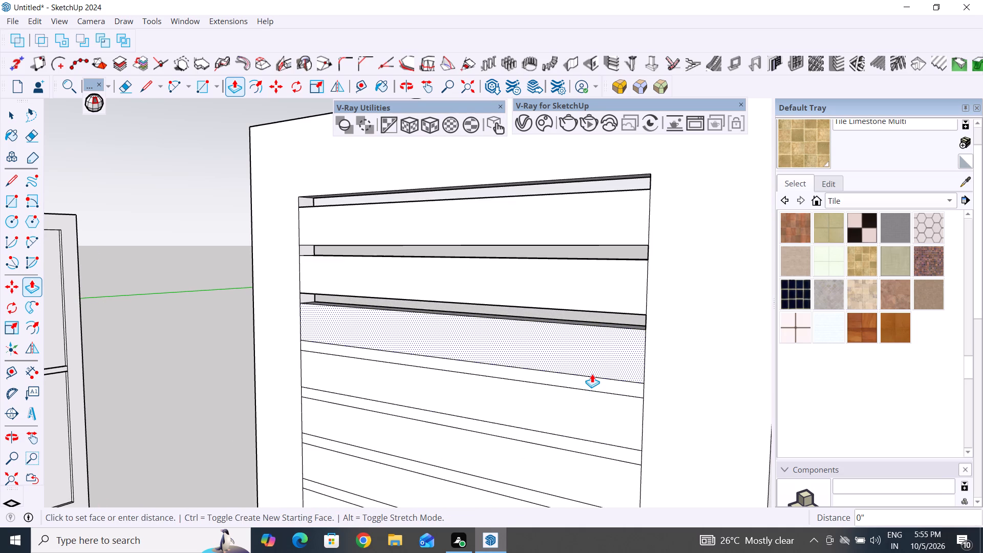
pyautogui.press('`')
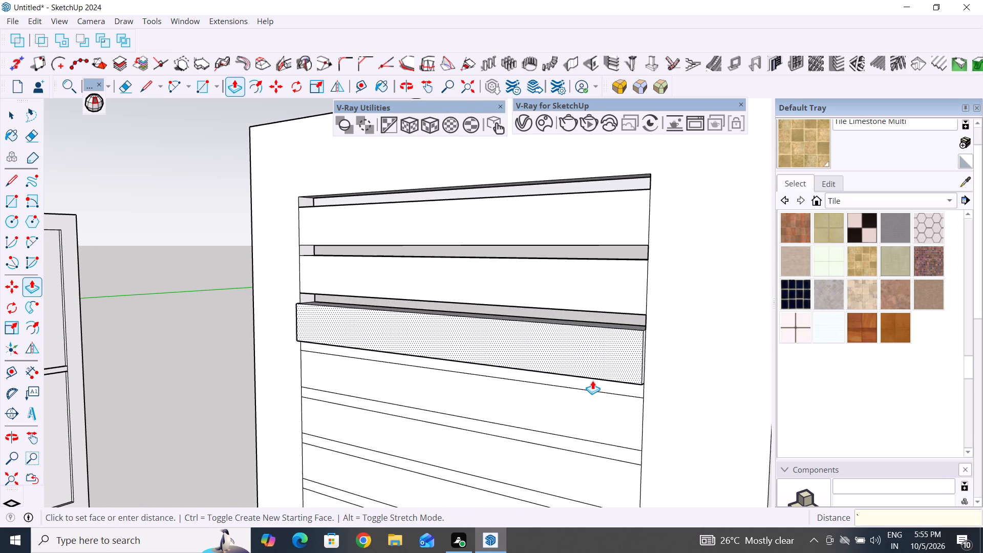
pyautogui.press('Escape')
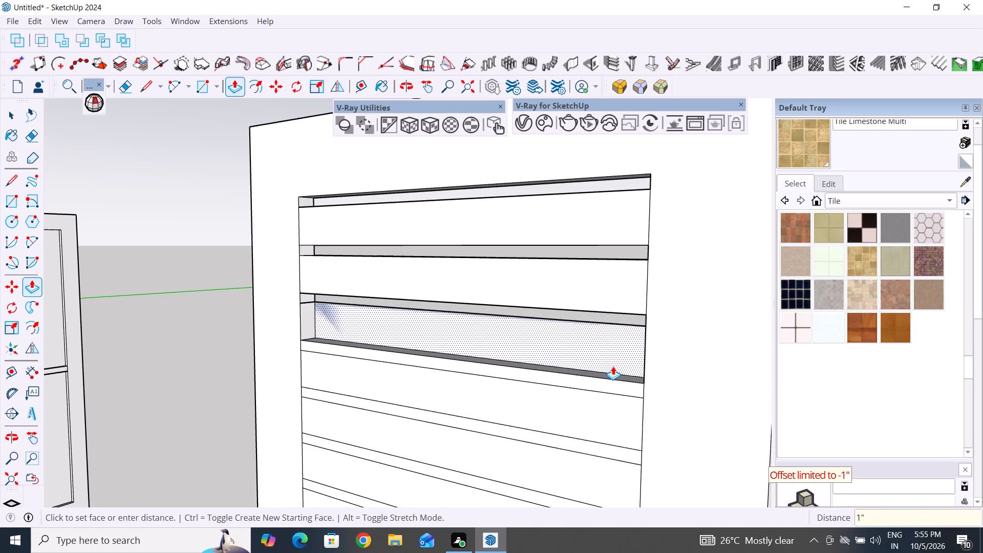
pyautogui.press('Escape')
# Push the fourth, fifth and sixth thin strips of the upper inset panel 1" through the door.
pyautogui.doubleClick(594, 379)
pyautogui.scroll(-6, 471, 288)
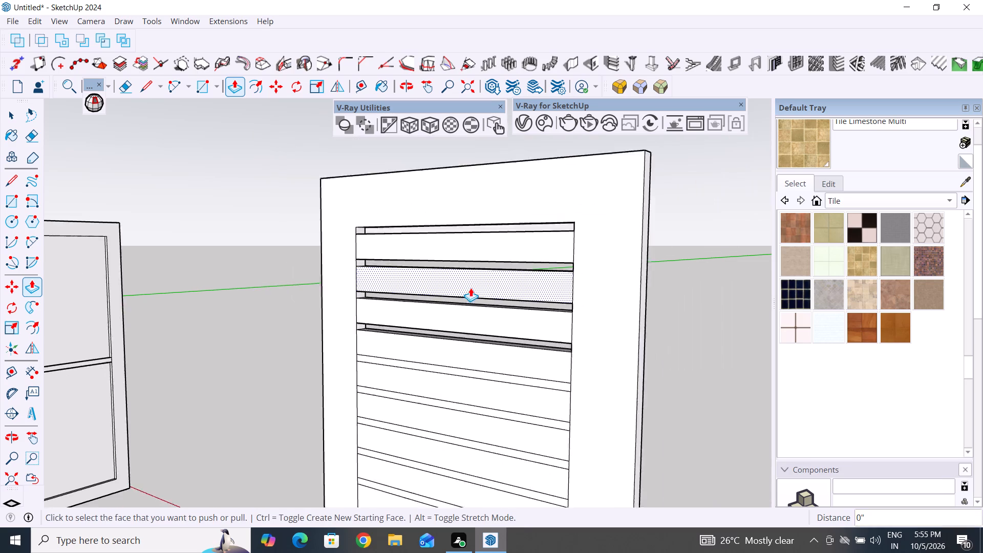
pyautogui.scroll(5, 554, 413)
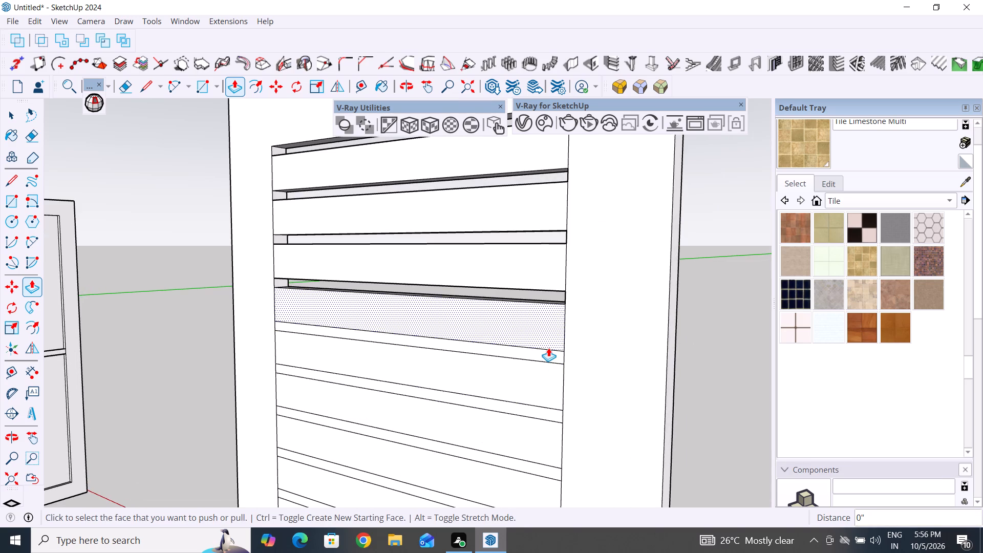
pyautogui.doubleClick(550, 352)
pyautogui.doubleClick(543, 408)
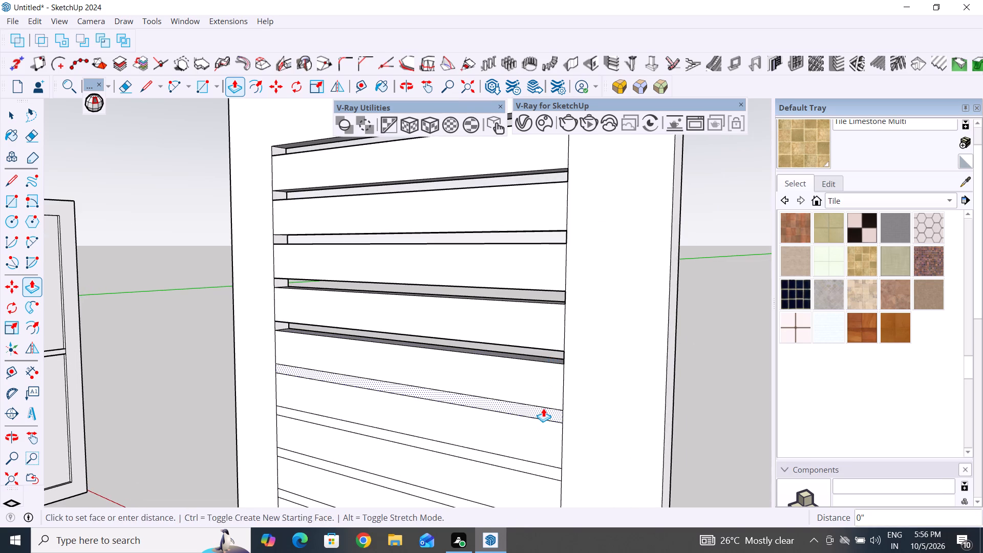
# Push the seventh to tenth thin strips of the upper inset panel 1" through the door, down to its lowest strip.
pyautogui.scroll(-7, 405, 286)
pyautogui.scroll(10, 433, 371)
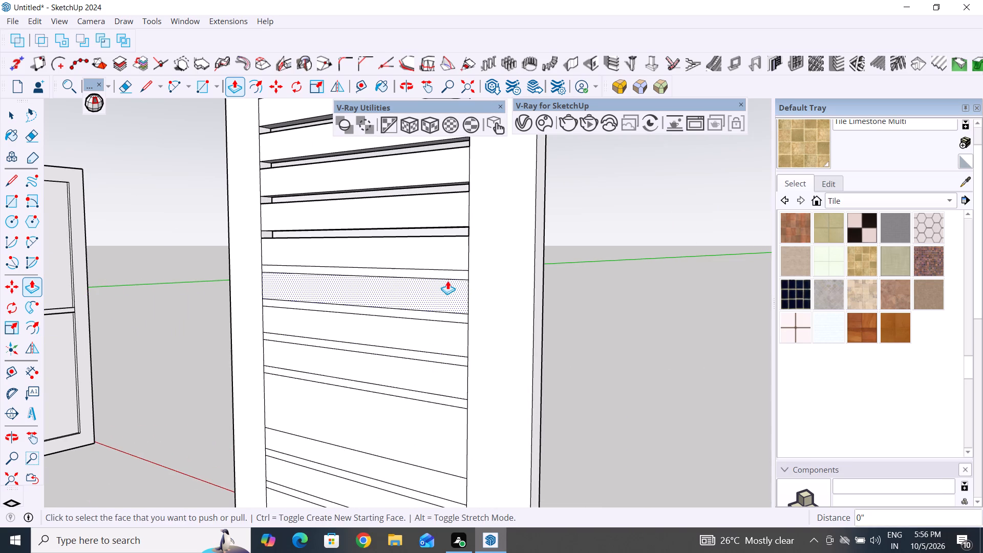
pyautogui.scroll(5, 453, 268)
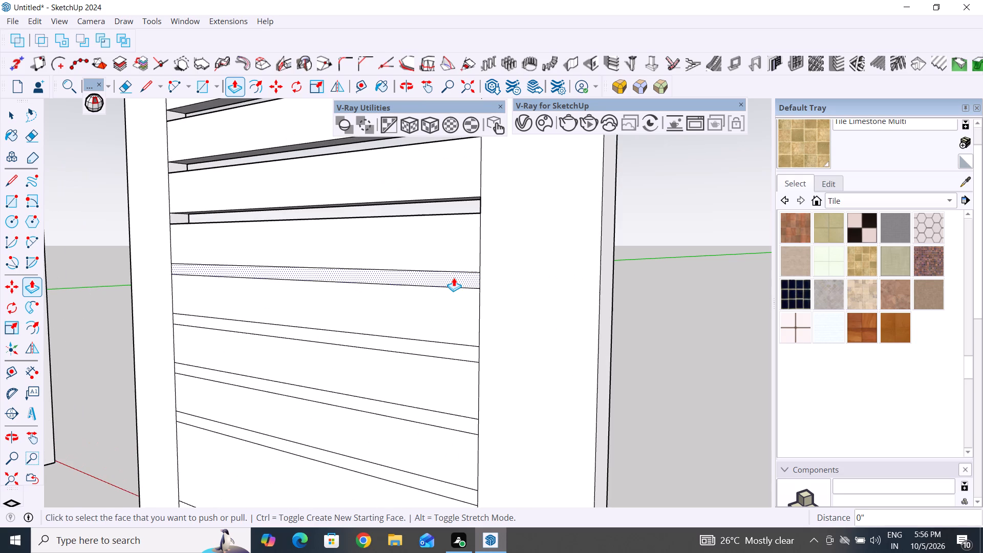
pyautogui.doubleClick(457, 275)
pyautogui.doubleClick(459, 349)
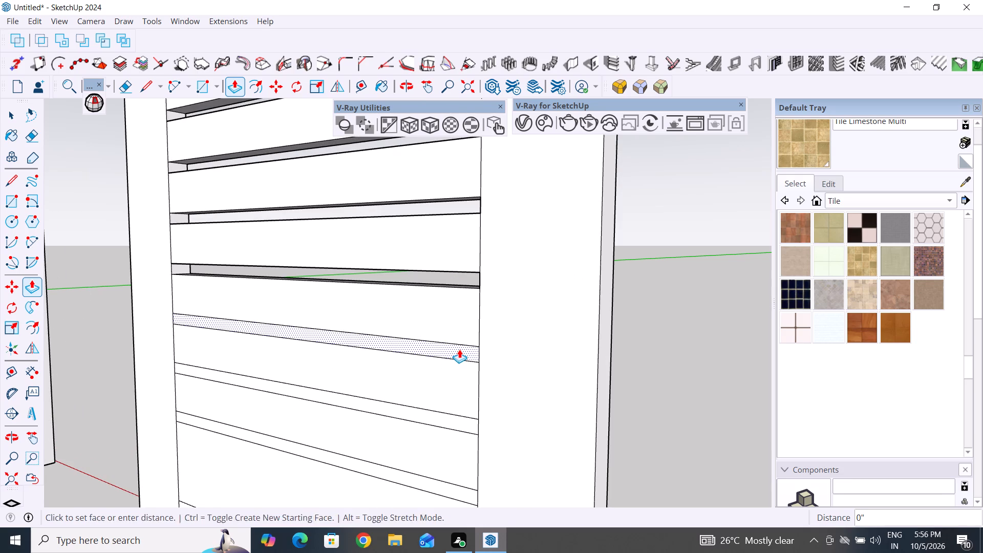
pyautogui.scroll(-6, 456, 330)
pyautogui.scroll(5, 437, 393)
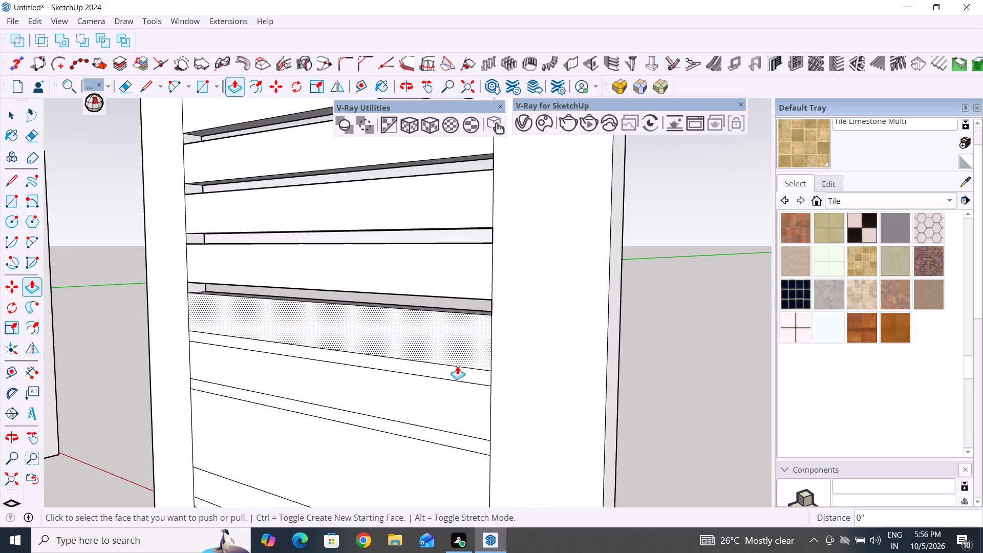
pyautogui.doubleClick(460, 371)
pyautogui.click(462, 436)
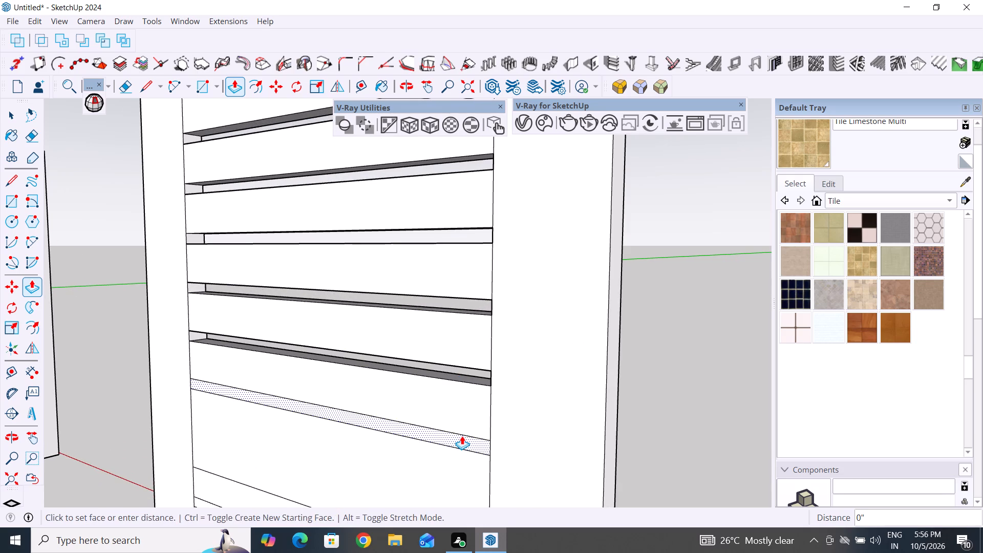
pyautogui.click(462, 436)
# Push the first three thin strips below the middle band of the door's lower inset panel 1" through the door.
pyautogui.scroll(-6, 427, 323)
pyautogui.scroll(-6, 465, 285)
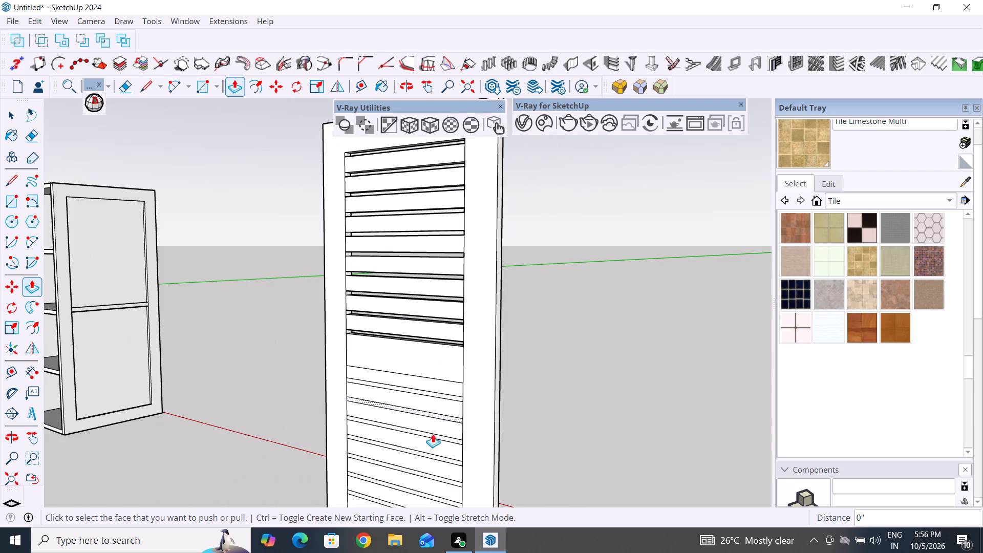
pyautogui.scroll(5, 436, 447)
pyautogui.scroll(4, 444, 367)
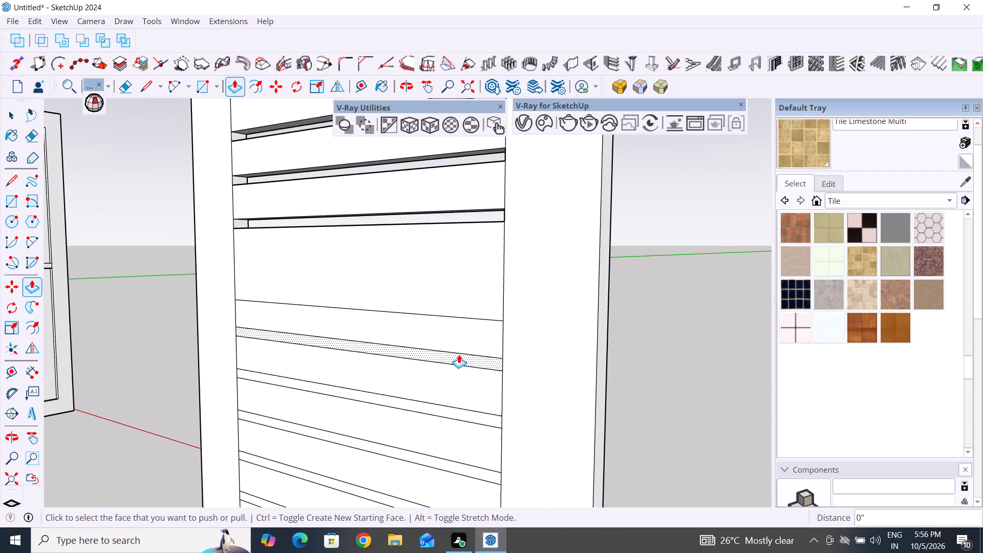
pyautogui.doubleClick(459, 354)
pyautogui.scroll(-12, 491, 276)
pyautogui.moveTo(443, 399); pyautogui.dragTo(595, 405, button='middle')
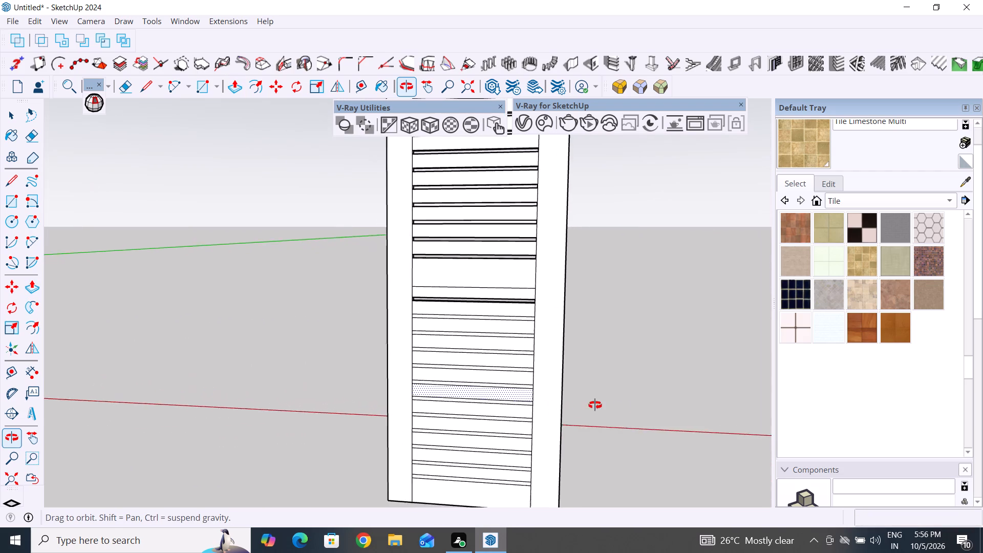
pyautogui.moveTo(595, 405); pyautogui.dragTo(622, 409, button='middle')
pyautogui.scroll(-5, 514, 366)
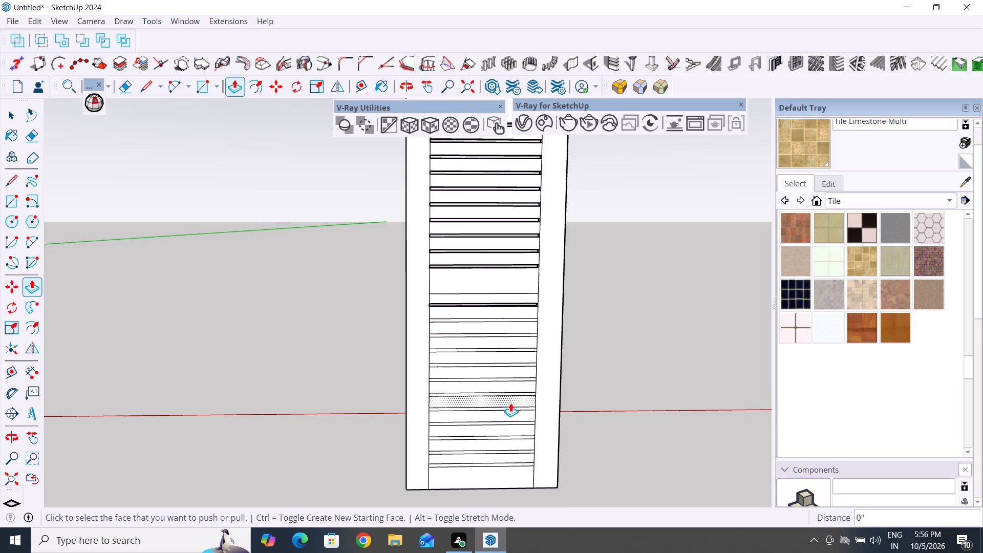
pyautogui.scroll(-6, 504, 402)
pyautogui.scroll(4, 516, 337)
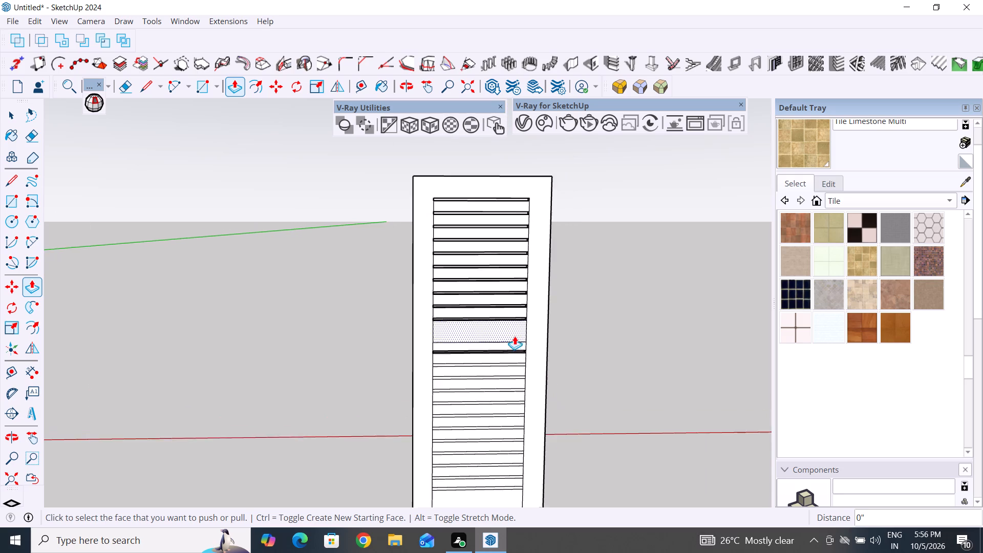
pyautogui.scroll(19, 523, 372)
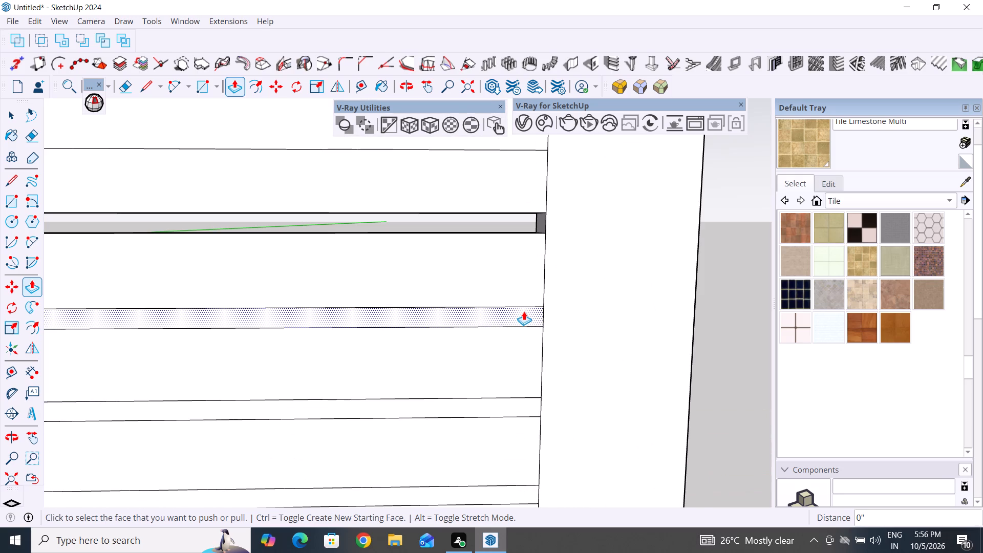
pyautogui.doubleClick(524, 311)
pyautogui.doubleClick(516, 402)
# Push the fourth and fifth thin strips from the top of the lower inset panel 1" through the door.
pyautogui.scroll(-6, 480, 296)
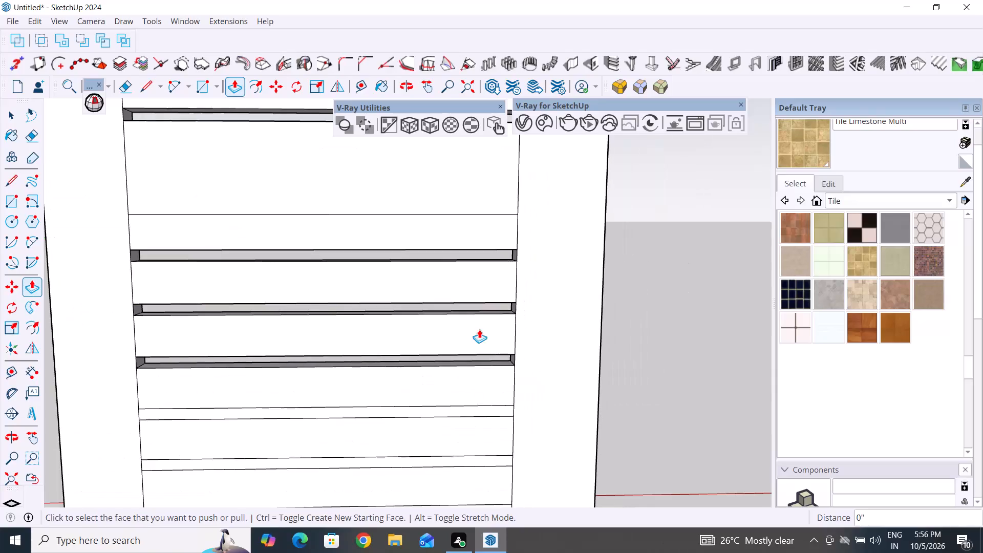
pyautogui.scroll(5, 467, 438)
pyautogui.doubleClick(494, 386)
pyautogui.scroll(-7, 485, 284)
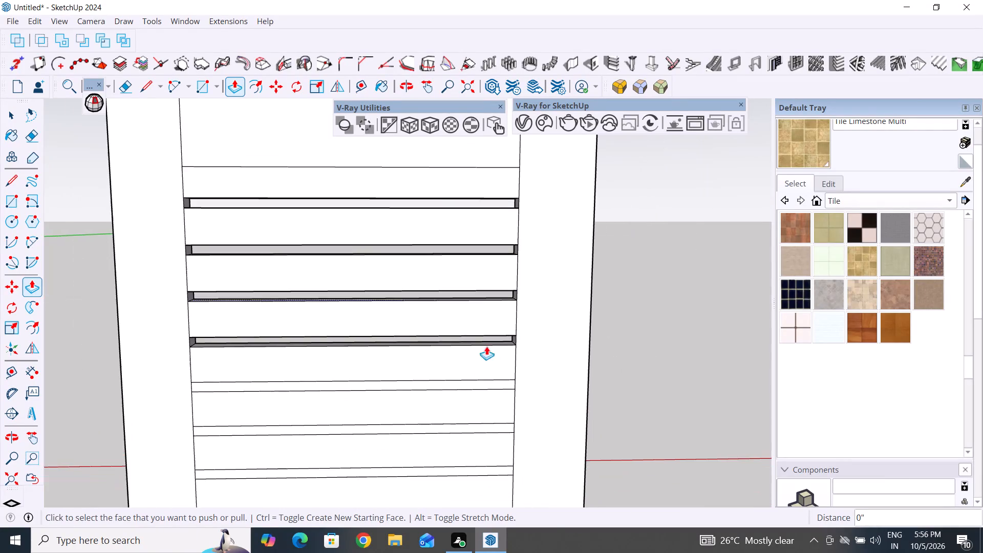
pyautogui.scroll(5, 478, 416)
pyautogui.doubleClick(500, 358)
pyautogui.scroll(-6, 495, 376)
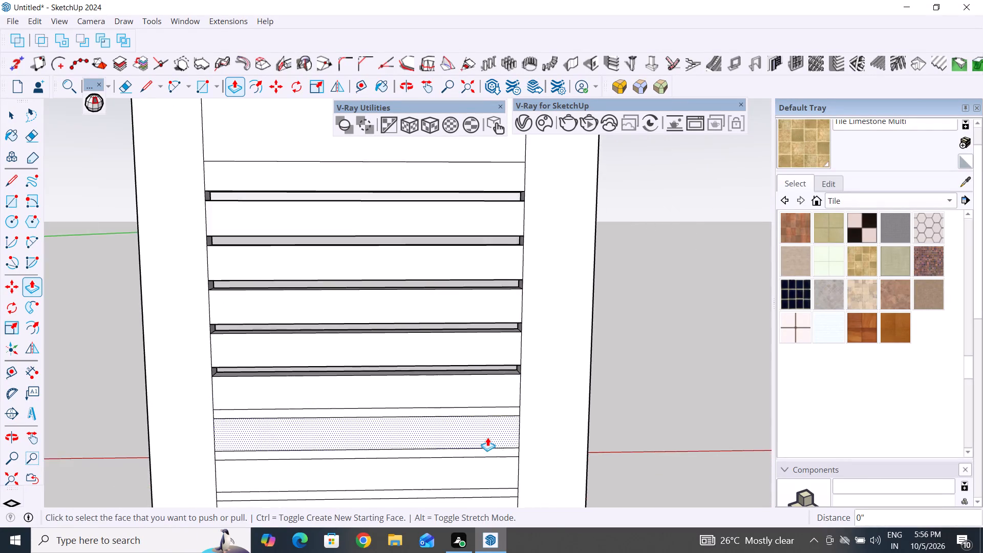
# Push the sixth and seventh thin strips of the lower inset panel 1" through the door.
pyautogui.scroll(4, 487, 437)
pyautogui.doubleClick(502, 393)
pyautogui.scroll(-6, 499, 309)
pyautogui.scroll(3, 493, 398)
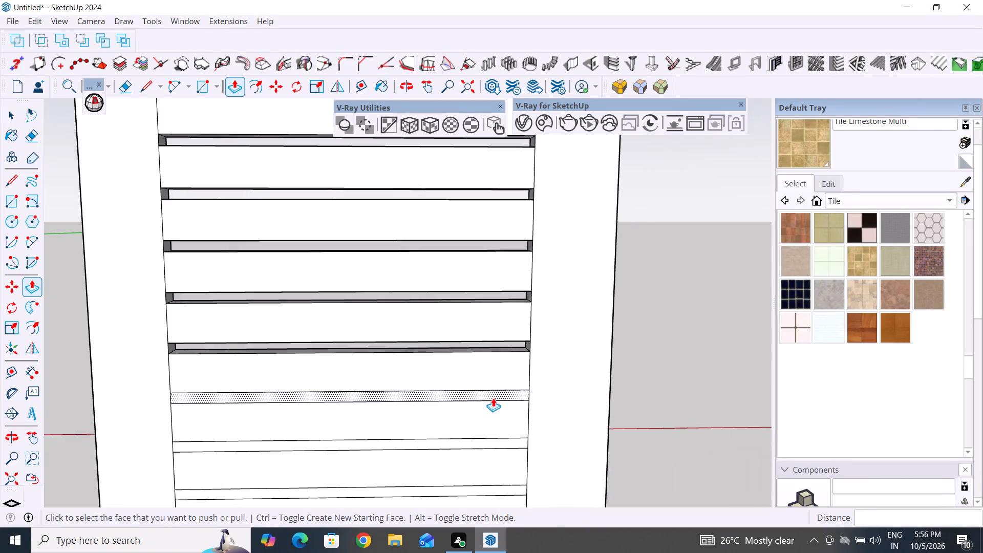
pyautogui.scroll(2, 493, 398)
pyautogui.doubleClick(494, 391)
pyautogui.scroll(-7, 497, 359)
pyautogui.scroll(6, 492, 477)
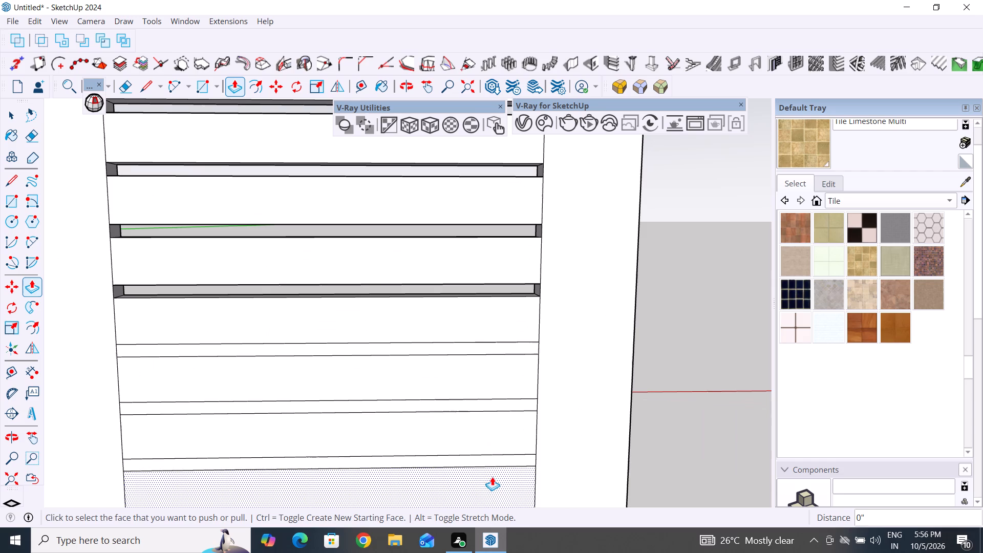
# Push the eighth thin strip of the lower inset panel through to the back of the door.
pyautogui.click(523, 342)
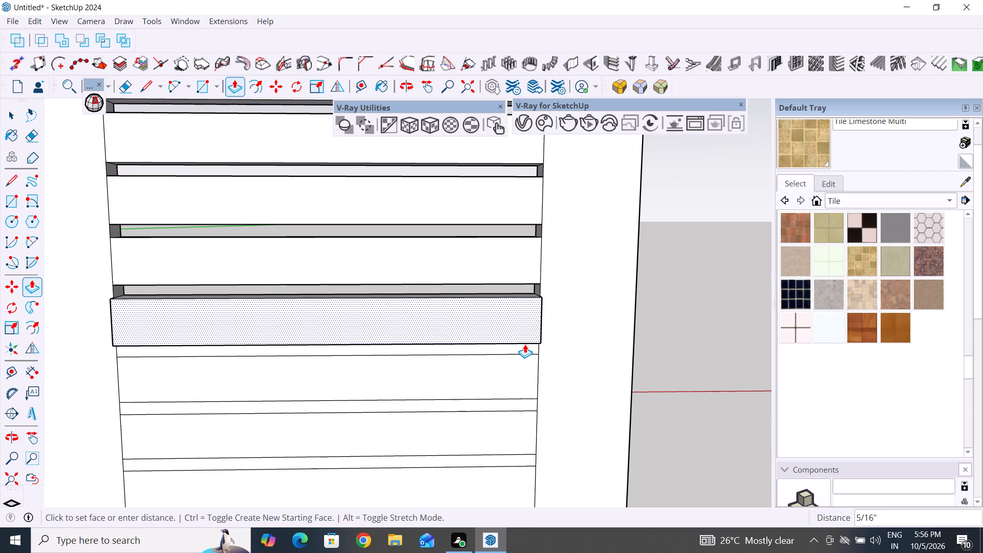
pyautogui.press('Escape')
pyautogui.click(525, 344)
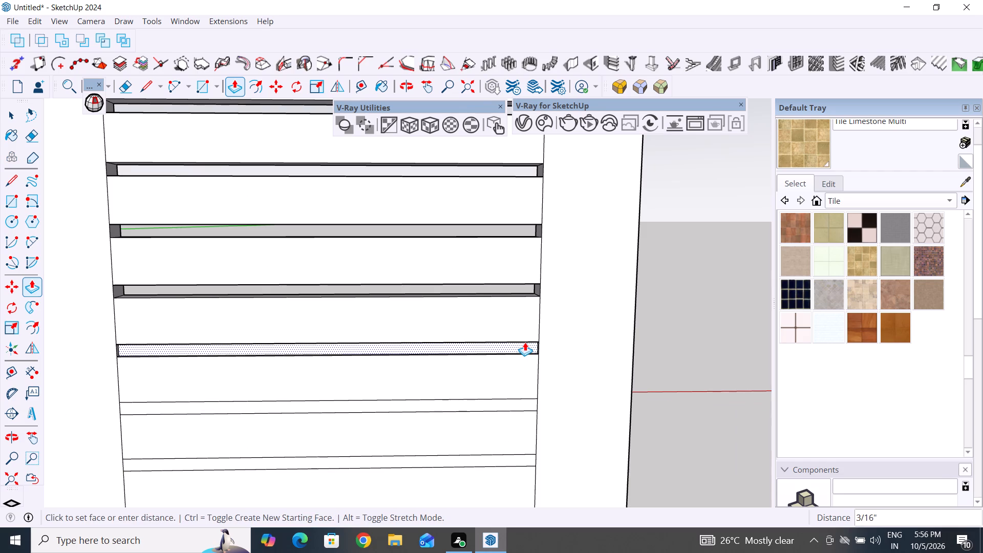
pyautogui.doubleClick(525, 342)
pyautogui.scroll(7, 516, 345)
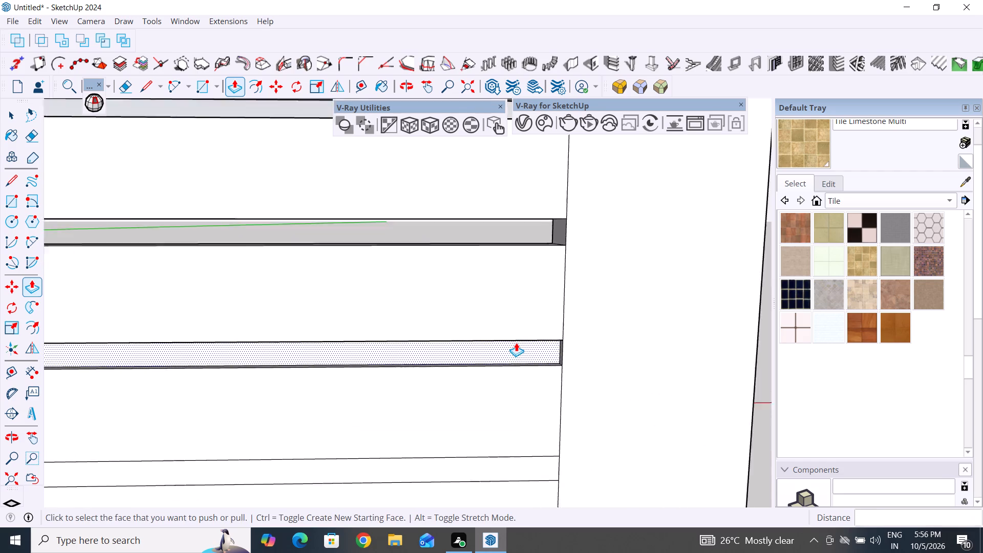
pyautogui.scroll(2, 516, 343)
pyautogui.tripleClick(527, 351)
pyautogui.scroll(-6, 524, 352)
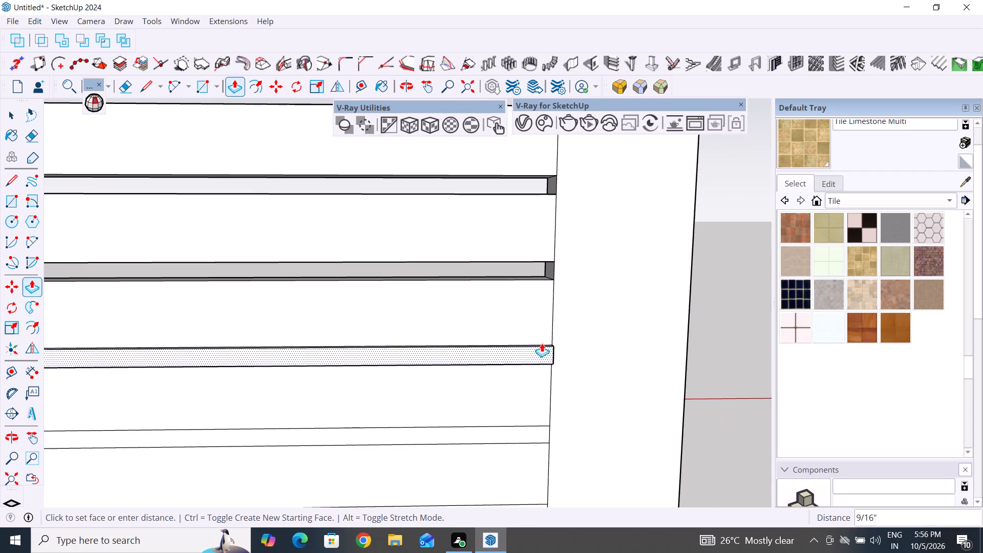
pyautogui.moveTo(595, 352); pyautogui.dragTo(244, 342, button='middle')
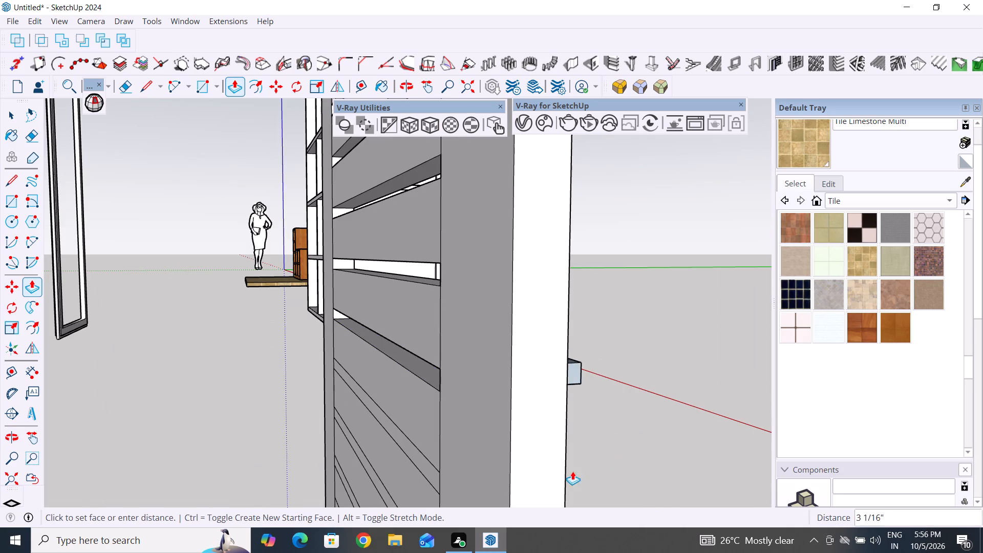
pyautogui.click(564, 481)
# Push the ninth thin strip of the lower inset panel through the door by the repeated distance.
pyautogui.scroll(-6, 570, 281)
pyautogui.moveTo(431, 435); pyautogui.dragTo(574, 398, button='middle')
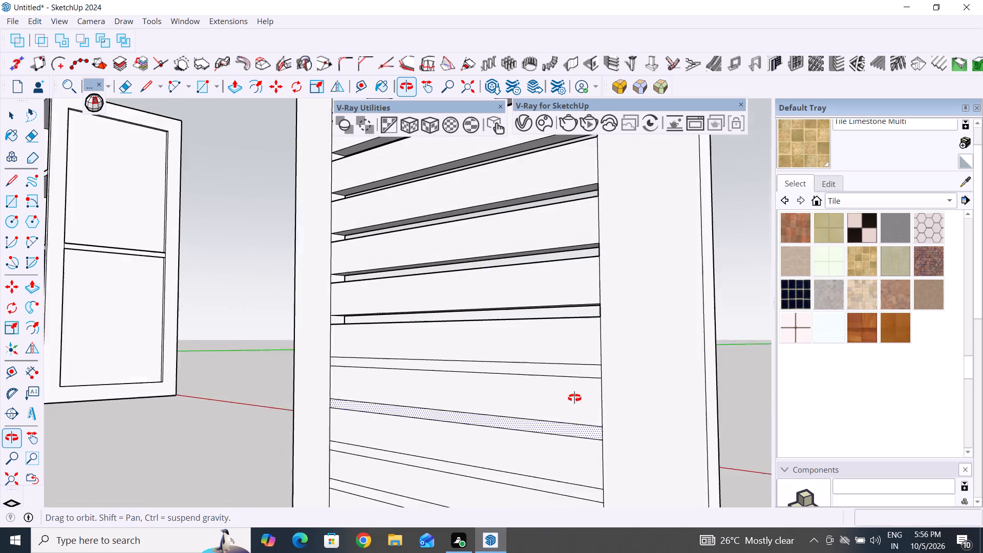
pyautogui.moveTo(574, 398); pyautogui.dragTo(538, 448, button='middle')
pyautogui.scroll(4, 545, 417)
pyautogui.doubleClick(563, 391)
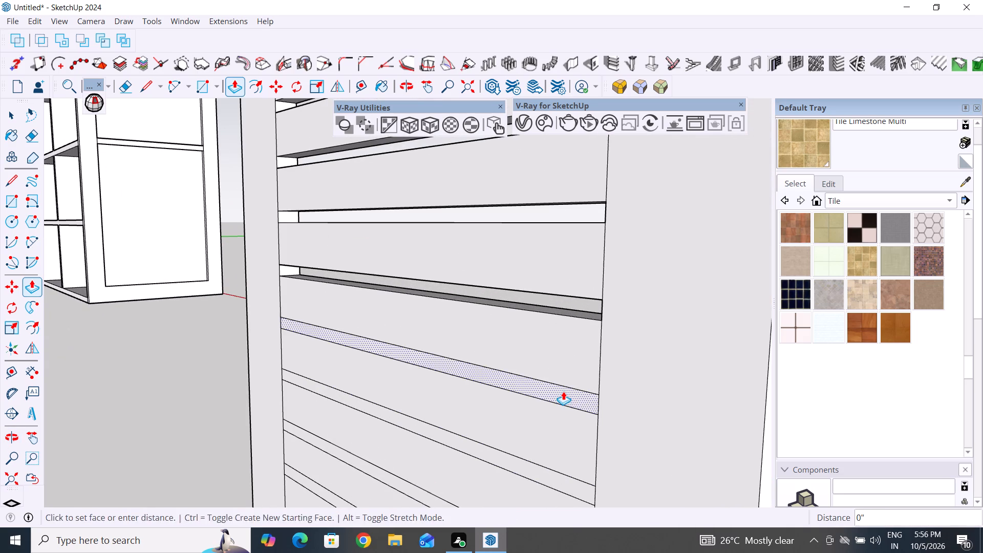
# Push the tenth thin strip of the lower inset panel through the door, using its back edge as the depth reference.
pyautogui.scroll(-5, 469, 323)
pyautogui.moveTo(541, 409); pyautogui.dragTo(583, 359, button='middle')
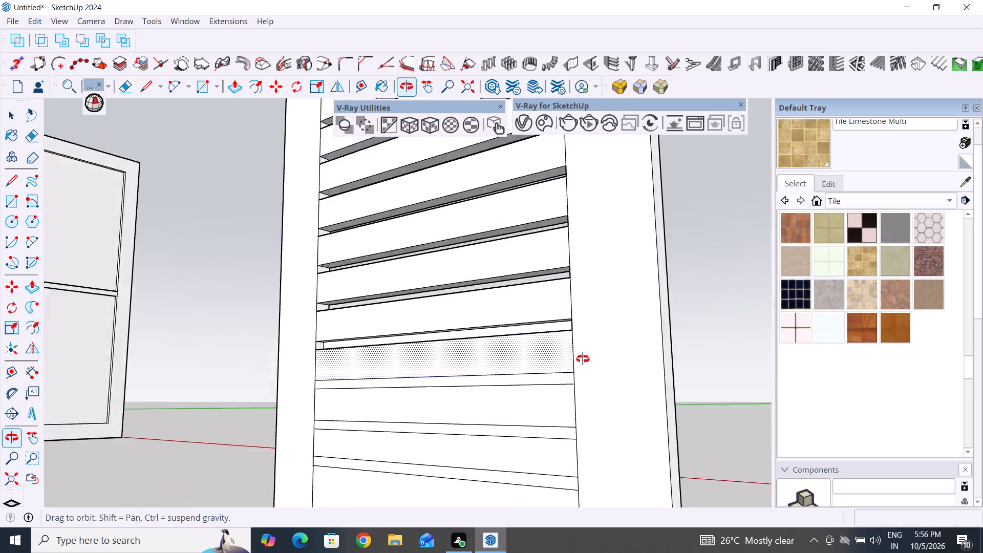
pyautogui.moveTo(583, 359); pyautogui.dragTo(576, 372, button='middle')
pyautogui.scroll(8, 562, 356)
pyautogui.click(549, 330)
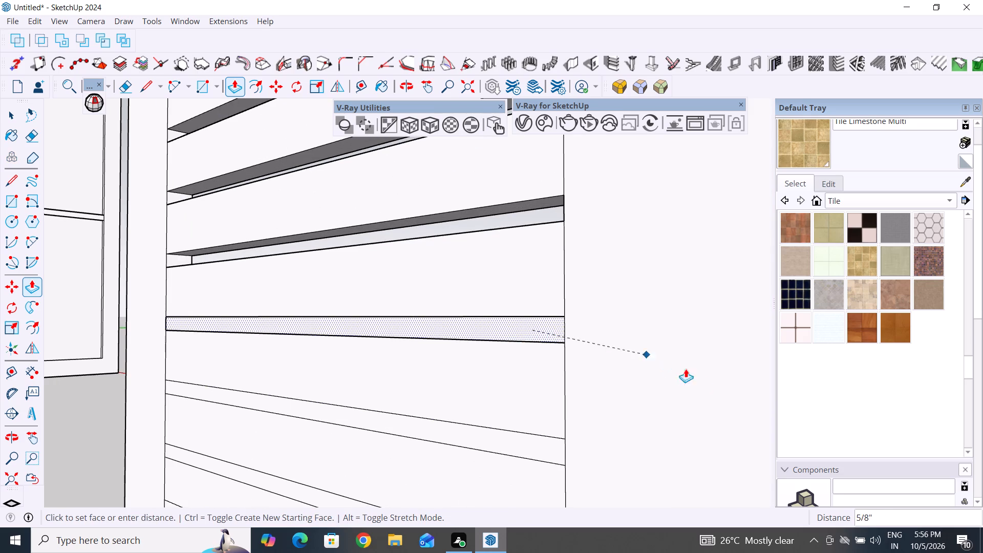
pyautogui.moveTo(774, 382); pyautogui.dragTo(634, 433, button='middle')
pyautogui.scroll(-11, 547, 319)
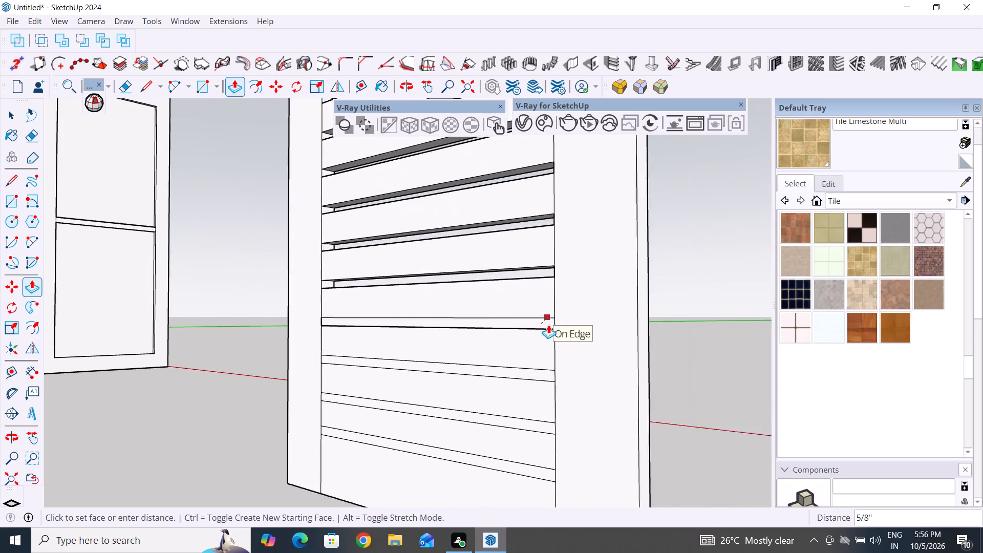
pyautogui.moveTo(587, 363); pyautogui.dragTo(531, 451, button='middle')
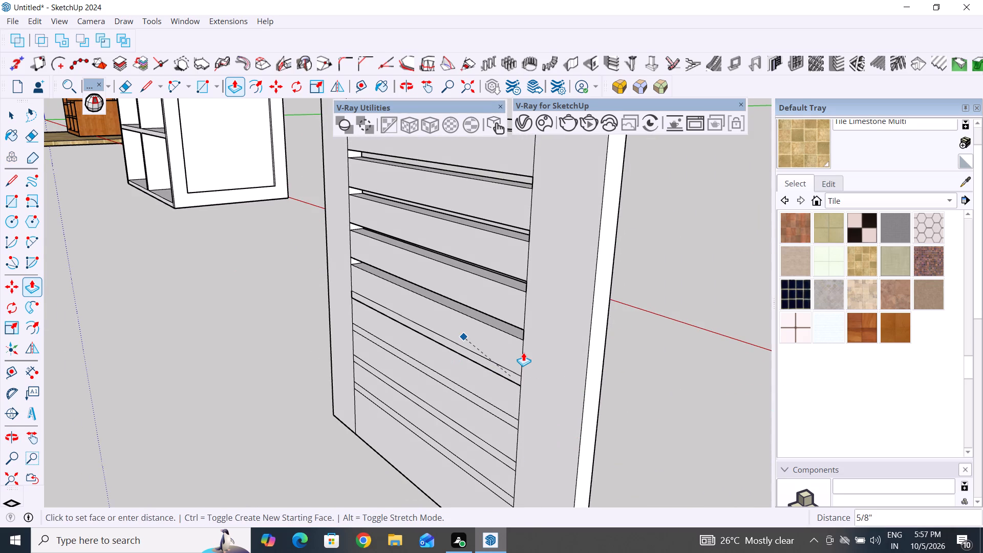
pyautogui.click(593, 435)
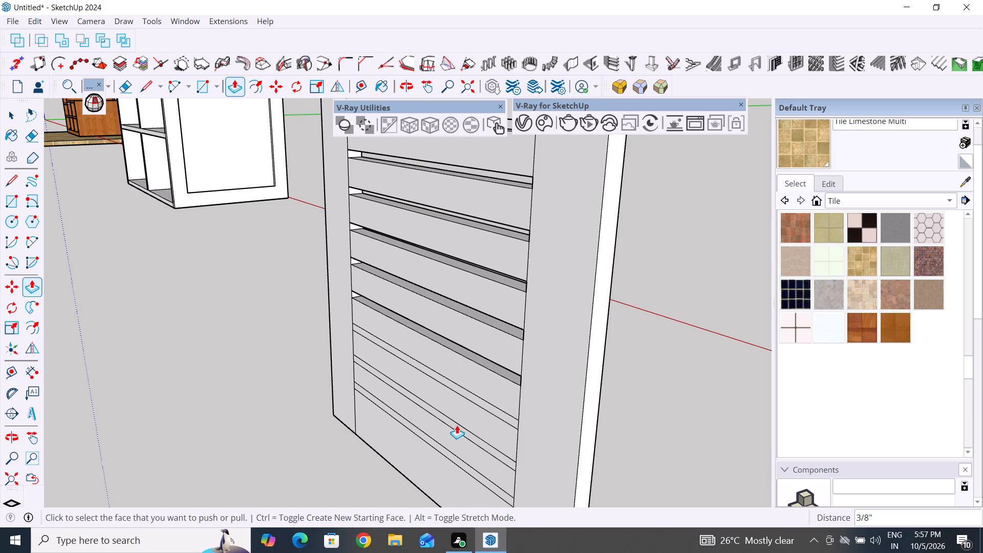
# Push the third thin strip from the bottom of the lower inset panel 3/8" into the door.
pyautogui.scroll(7, 499, 446)
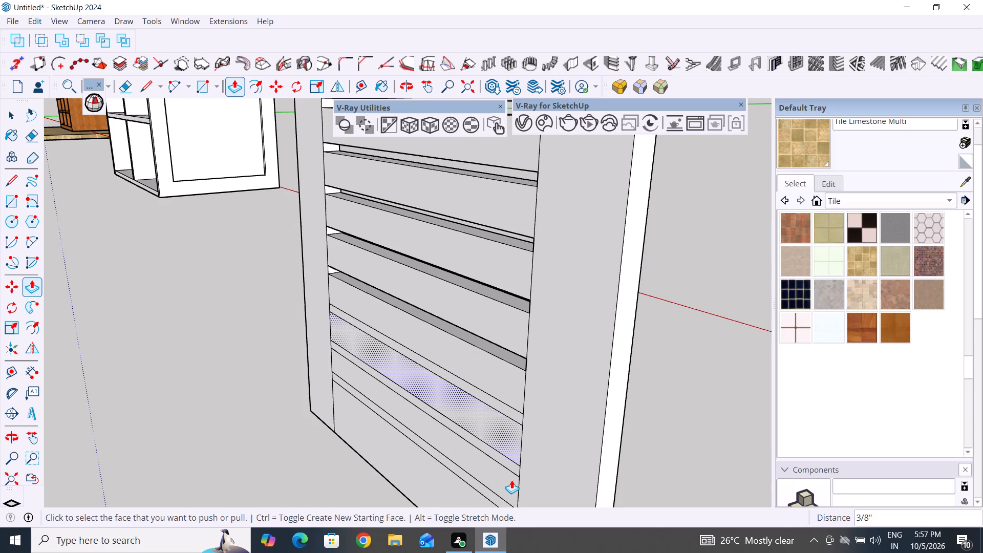
pyautogui.doubleClick(509, 394)
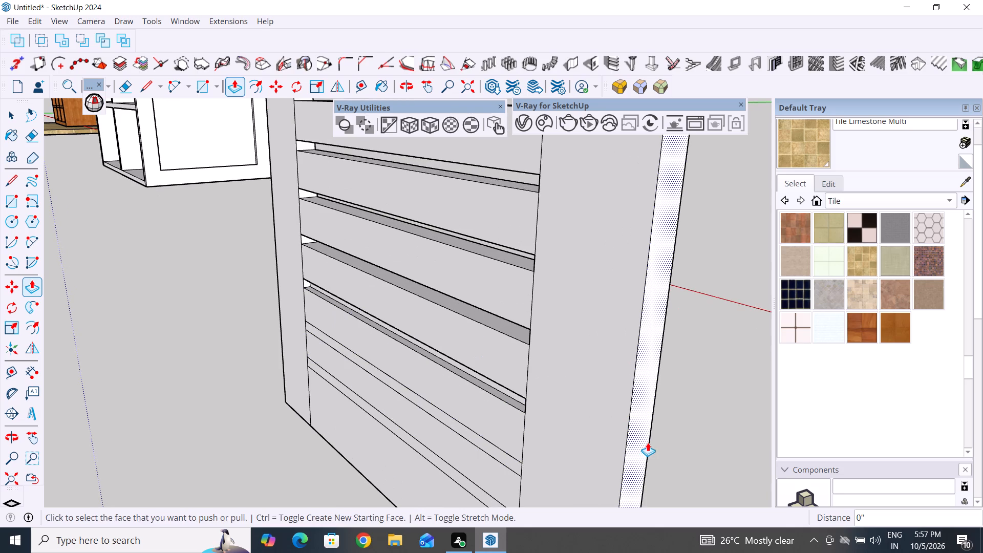
pyautogui.click(716, 454)
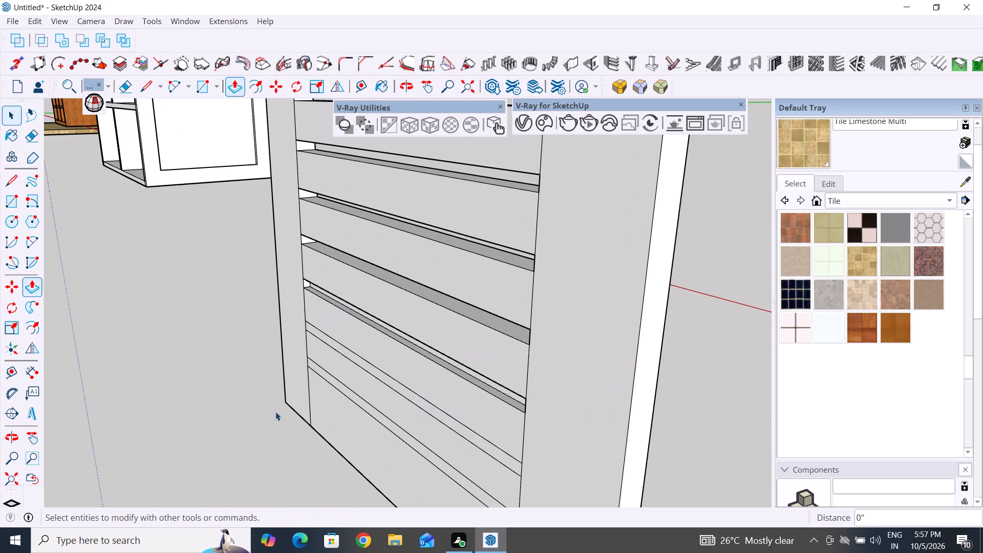
# Select the recessed face of the third strip from the bottom and push it the rest of the way through the door.
pyautogui.click(7, 119)
pyautogui.click(131, 311)
pyautogui.scroll(-5, 275, 412)
pyautogui.moveTo(388, 422); pyautogui.dragTo(423, 394, button='middle')
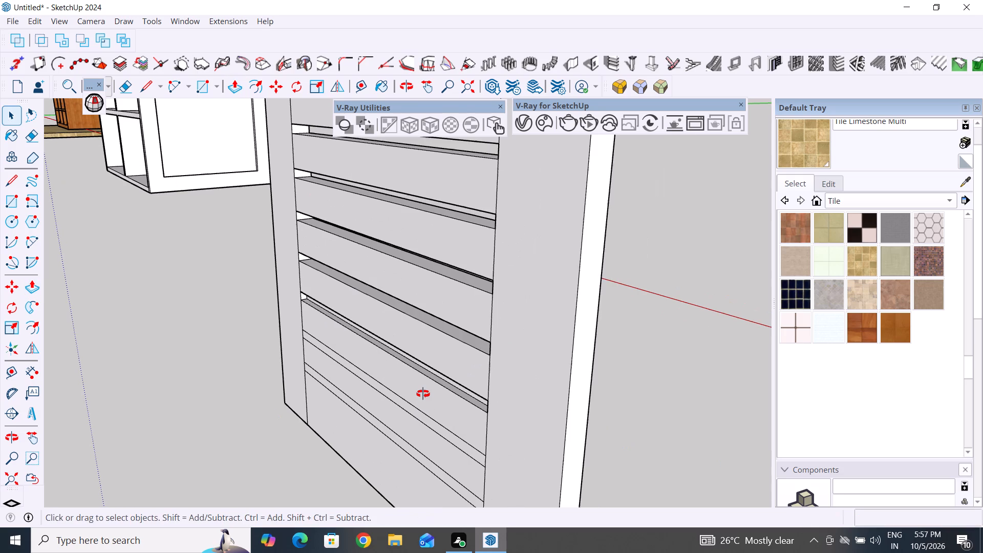
pyautogui.moveTo(423, 394); pyautogui.dragTo(432, 388, button='middle')
pyautogui.scroll(4, 542, 359)
pyautogui.scroll(1, 514, 390)
pyautogui.moveTo(515, 390); pyautogui.dragTo(610, 368, button='middle')
pyautogui.scroll(4, 570, 359)
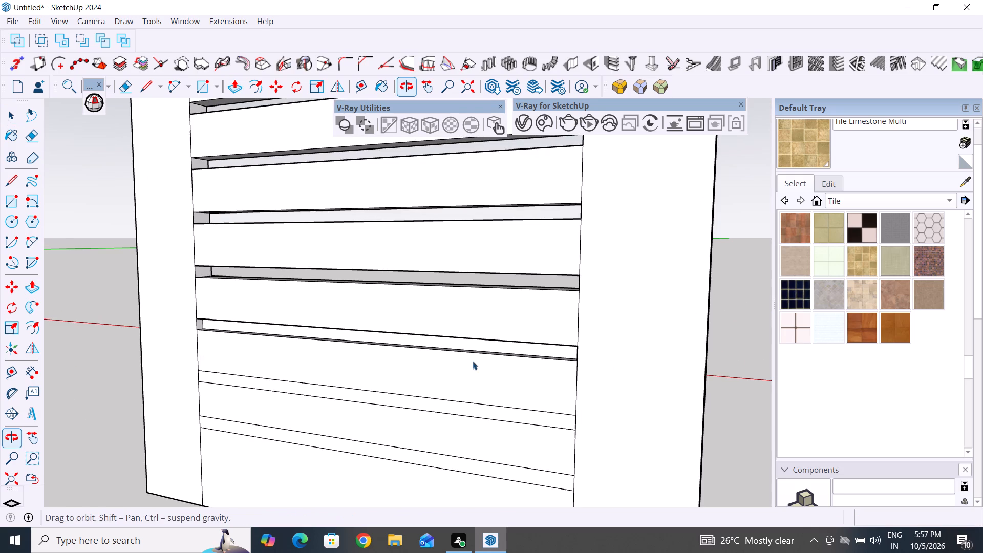
pyautogui.click(491, 341)
pyautogui.moveTo(600, 378); pyautogui.dragTo(99, 204, button='middle')
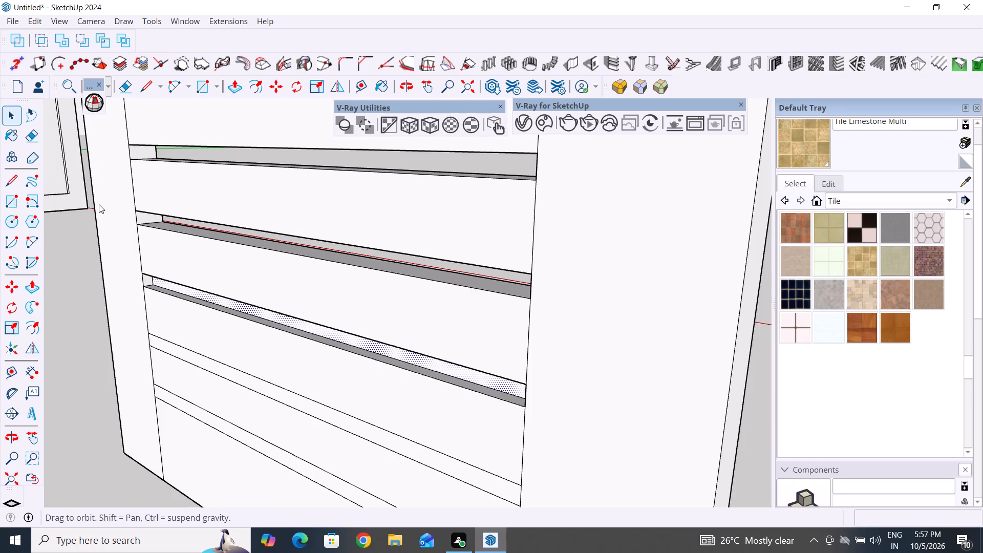
pyautogui.moveTo(99, 204); pyautogui.dragTo(498, 433, button='middle')
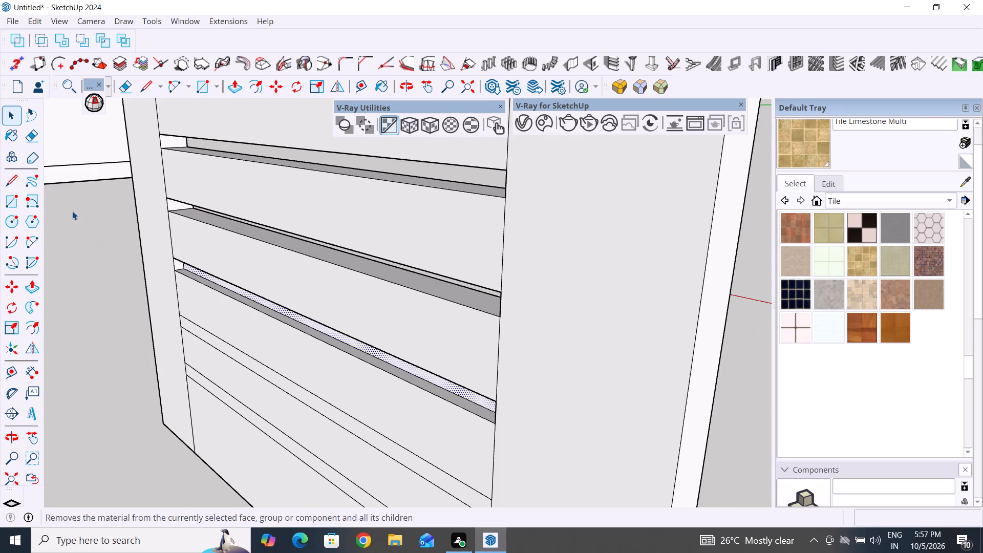
pyautogui.click(36, 288)
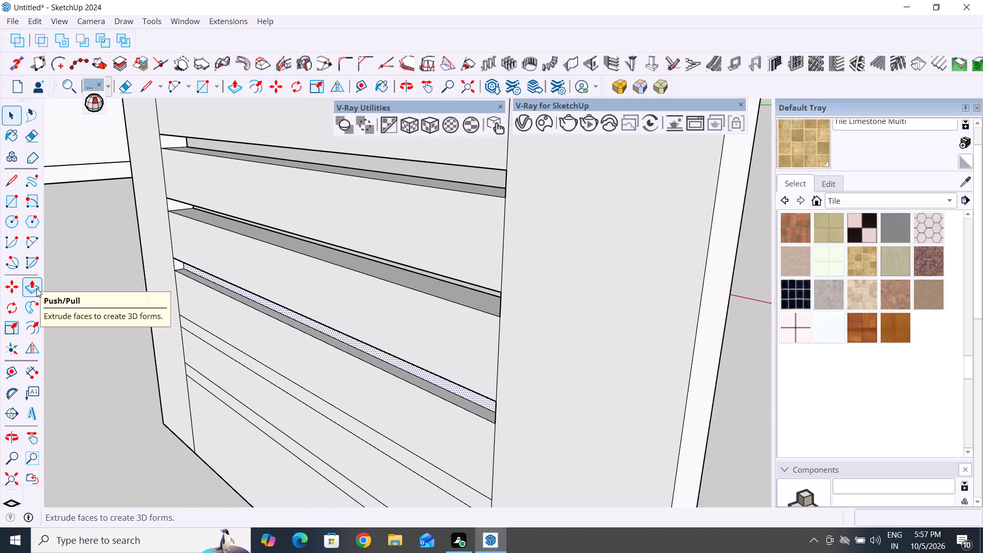
pyautogui.scroll(4, 360, 358)
pyautogui.scroll(-3, 405, 324)
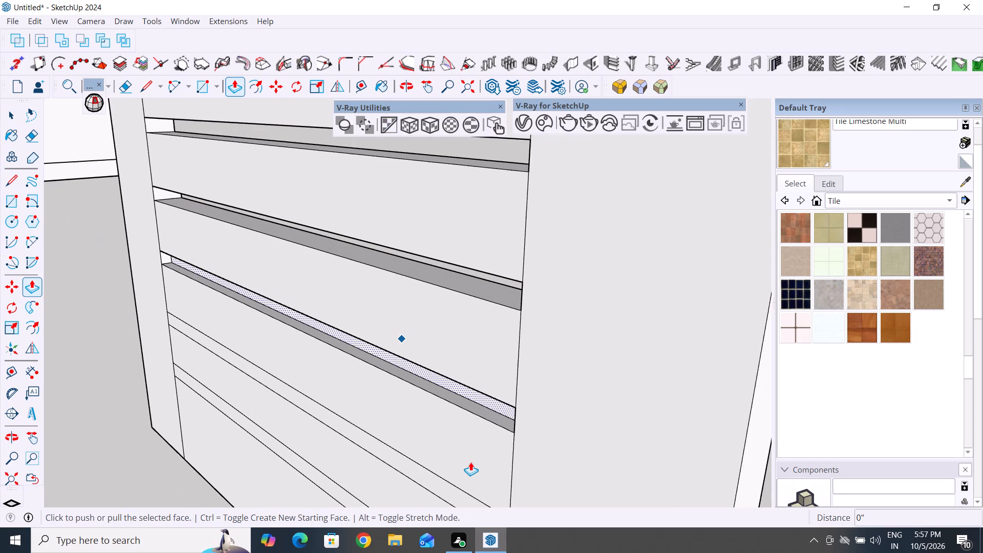
pyautogui.scroll(-2, 471, 462)
pyautogui.scroll(4, 471, 462)
pyautogui.click(460, 329)
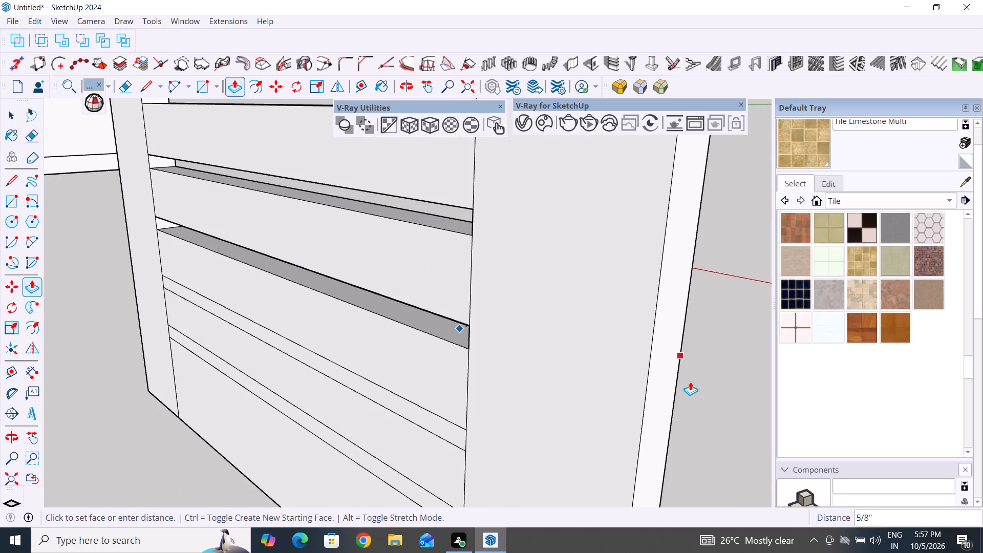
pyautogui.click(682, 392)
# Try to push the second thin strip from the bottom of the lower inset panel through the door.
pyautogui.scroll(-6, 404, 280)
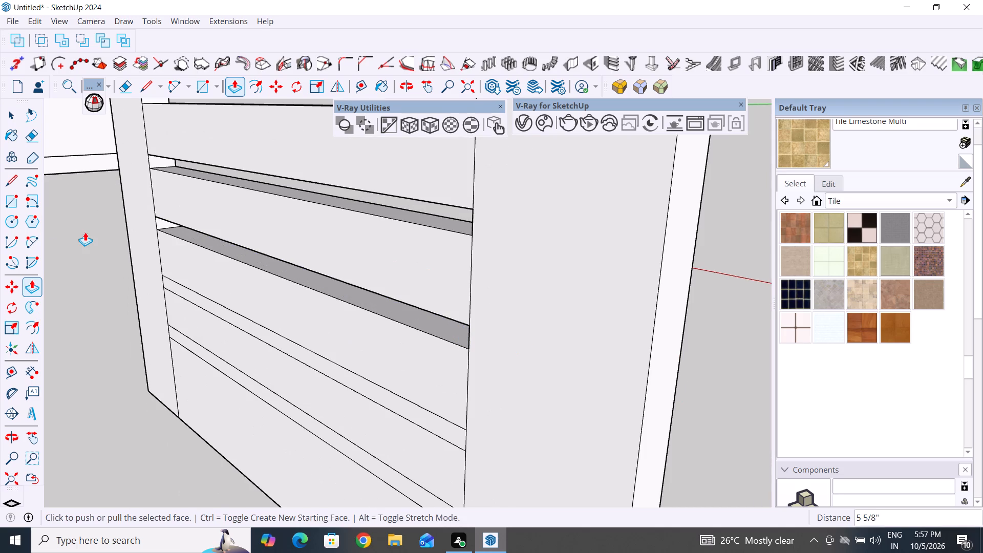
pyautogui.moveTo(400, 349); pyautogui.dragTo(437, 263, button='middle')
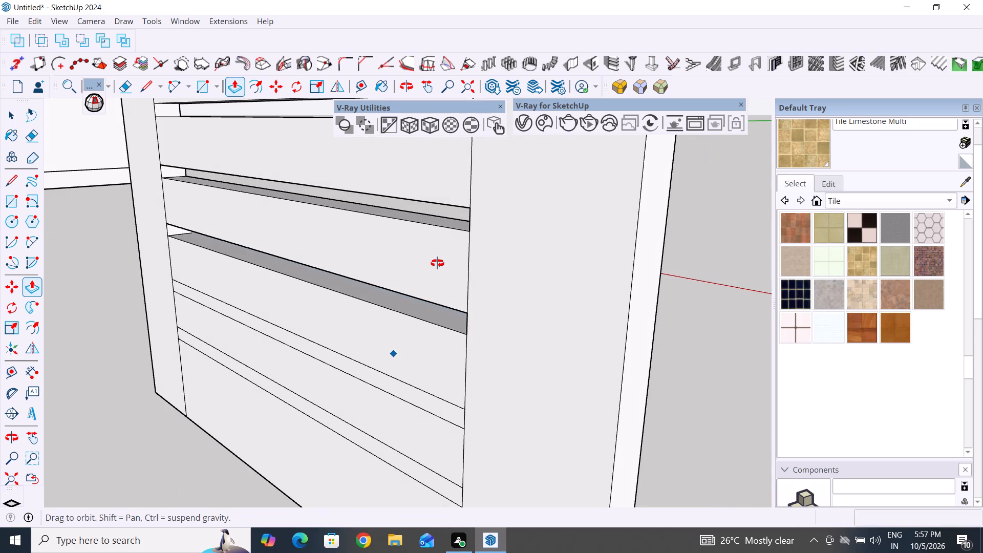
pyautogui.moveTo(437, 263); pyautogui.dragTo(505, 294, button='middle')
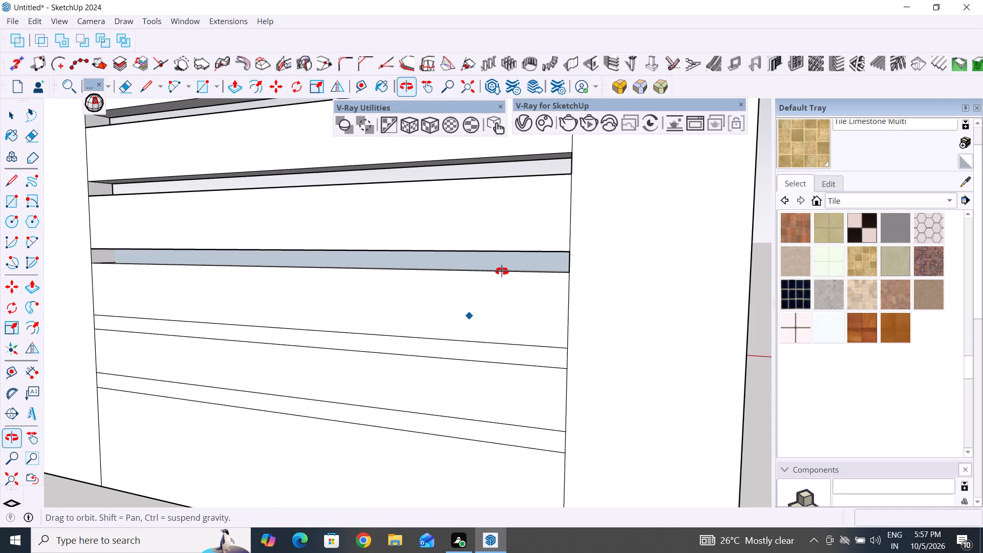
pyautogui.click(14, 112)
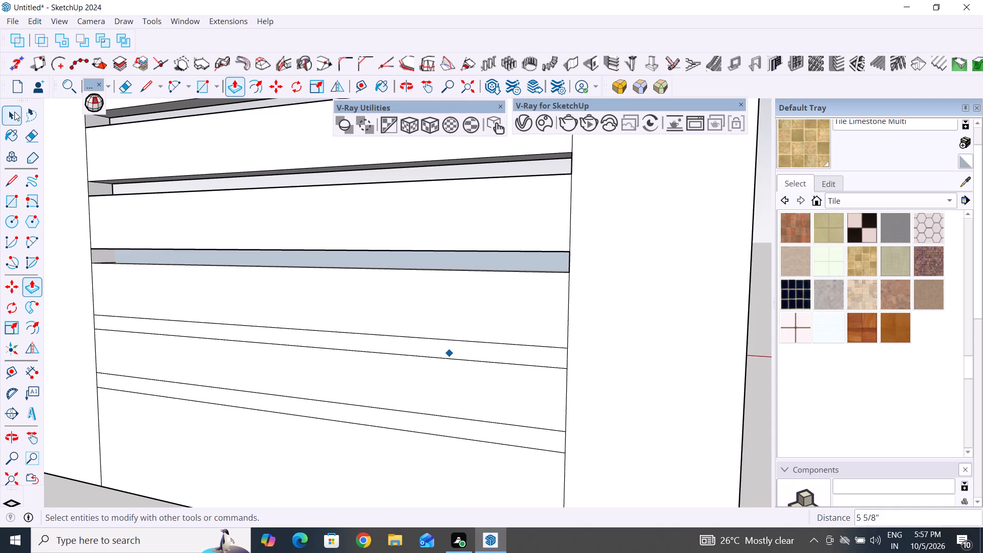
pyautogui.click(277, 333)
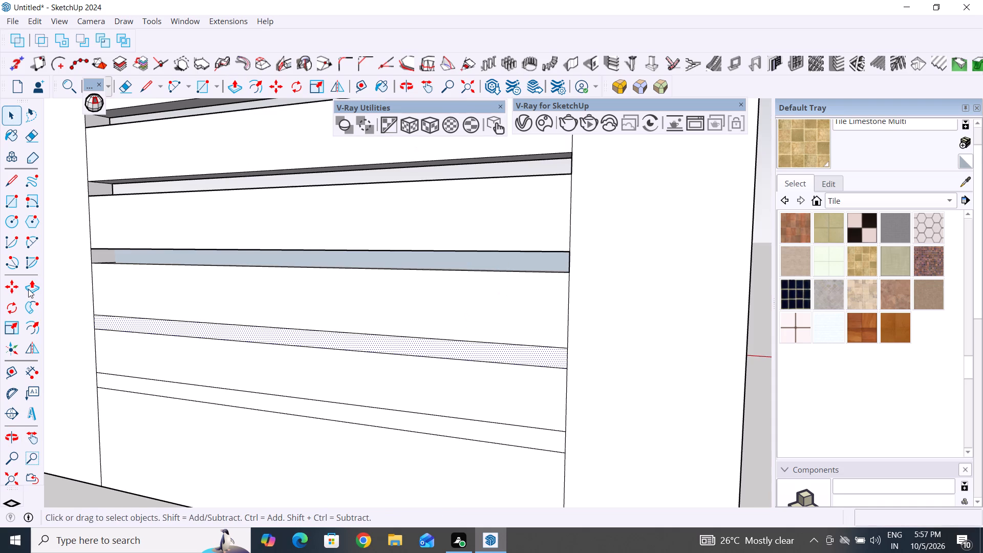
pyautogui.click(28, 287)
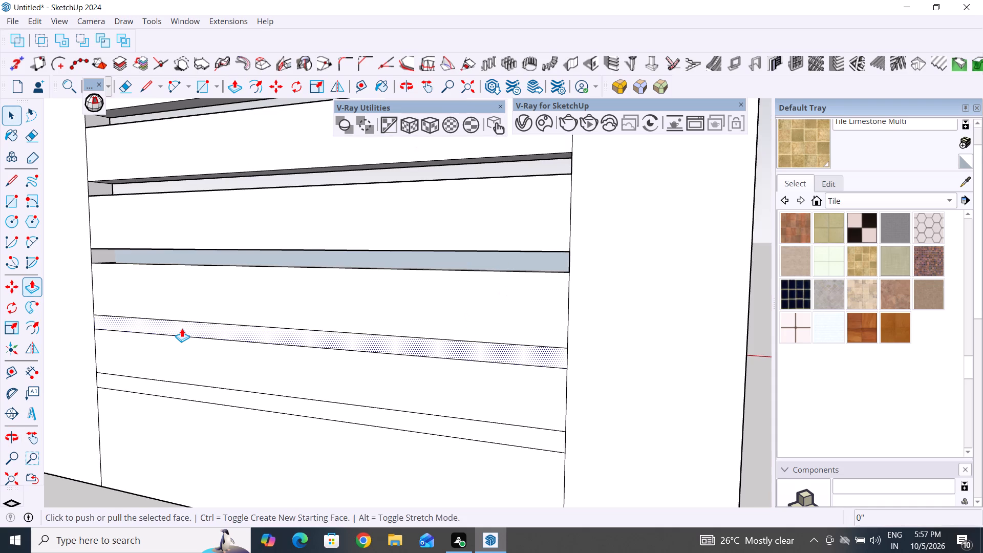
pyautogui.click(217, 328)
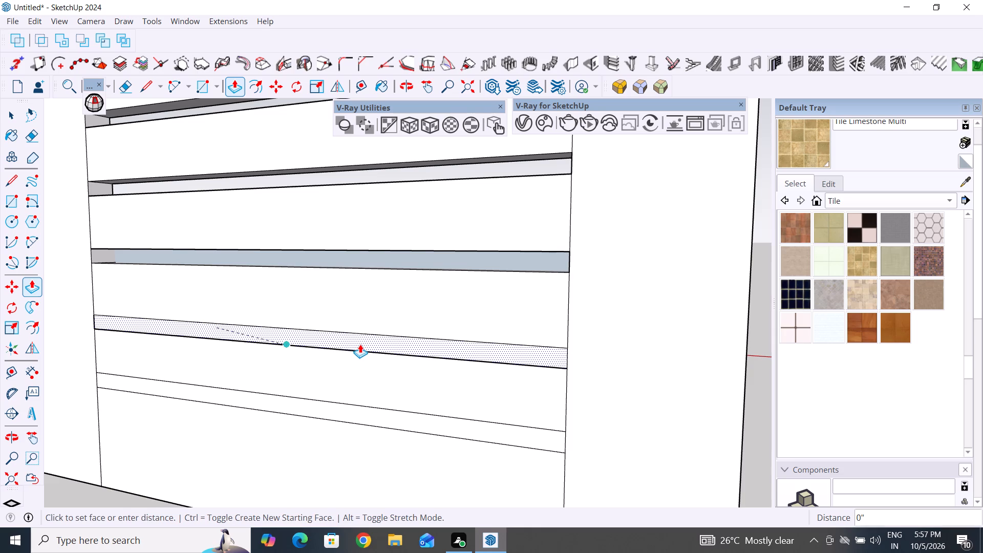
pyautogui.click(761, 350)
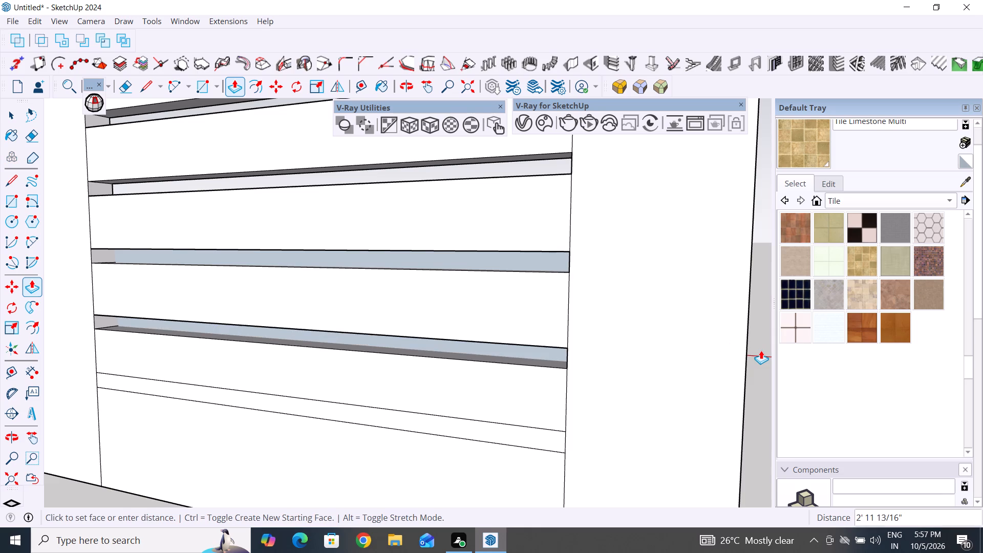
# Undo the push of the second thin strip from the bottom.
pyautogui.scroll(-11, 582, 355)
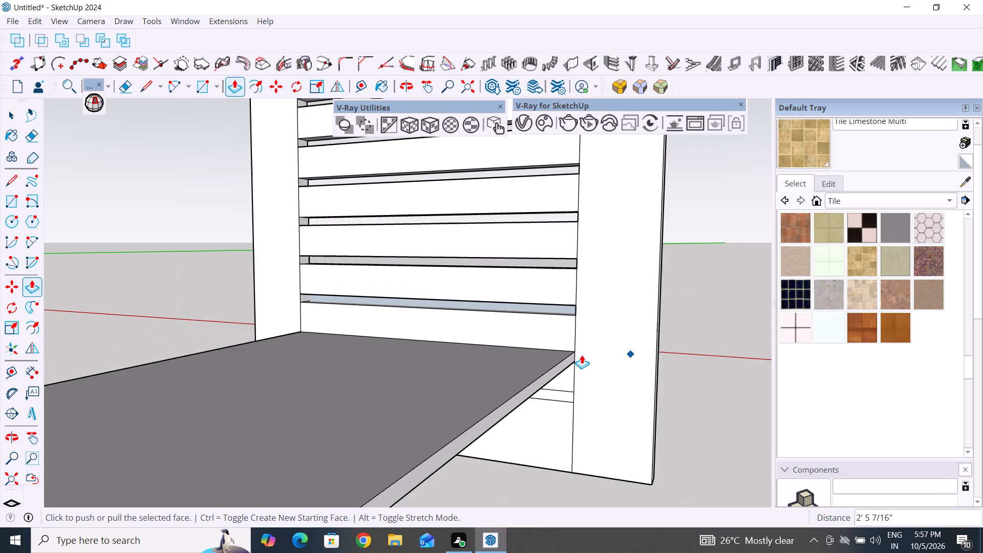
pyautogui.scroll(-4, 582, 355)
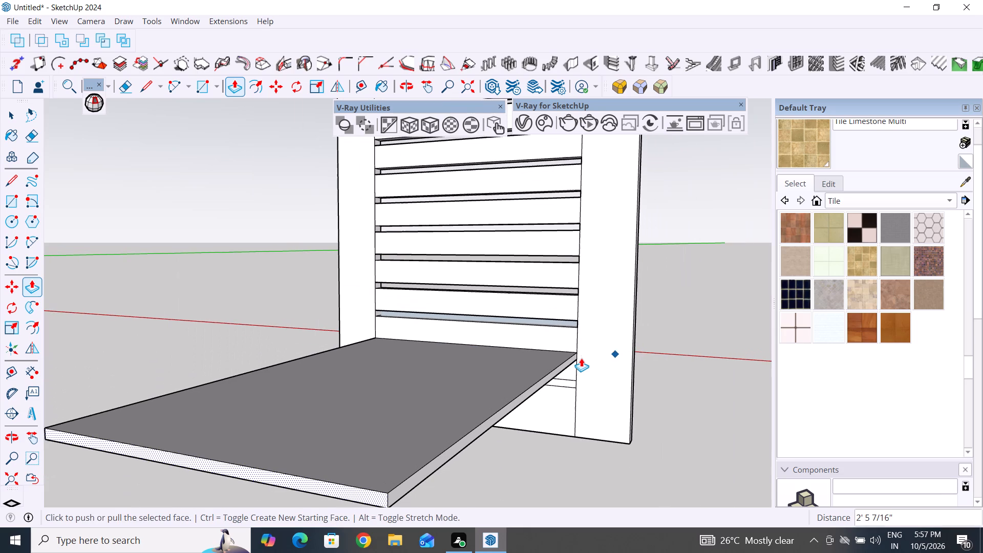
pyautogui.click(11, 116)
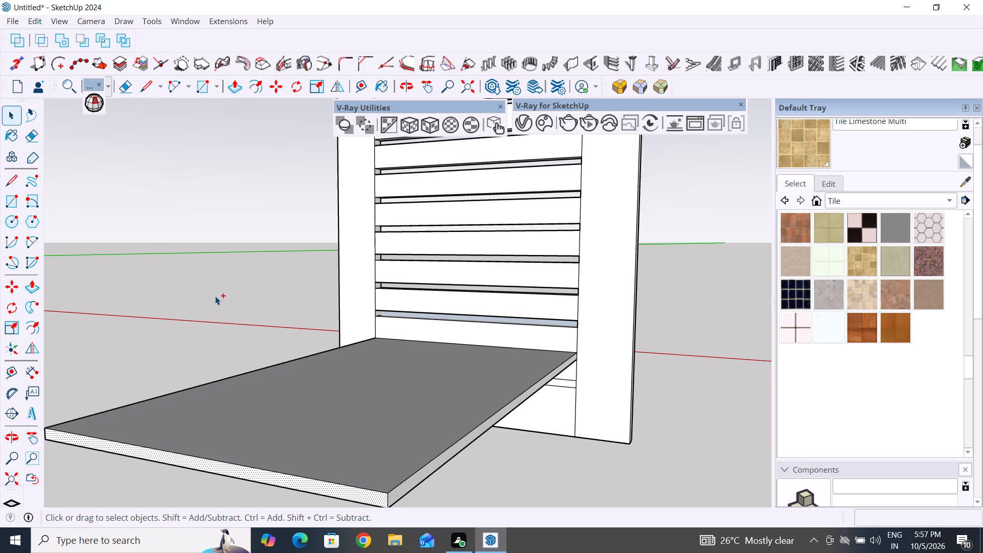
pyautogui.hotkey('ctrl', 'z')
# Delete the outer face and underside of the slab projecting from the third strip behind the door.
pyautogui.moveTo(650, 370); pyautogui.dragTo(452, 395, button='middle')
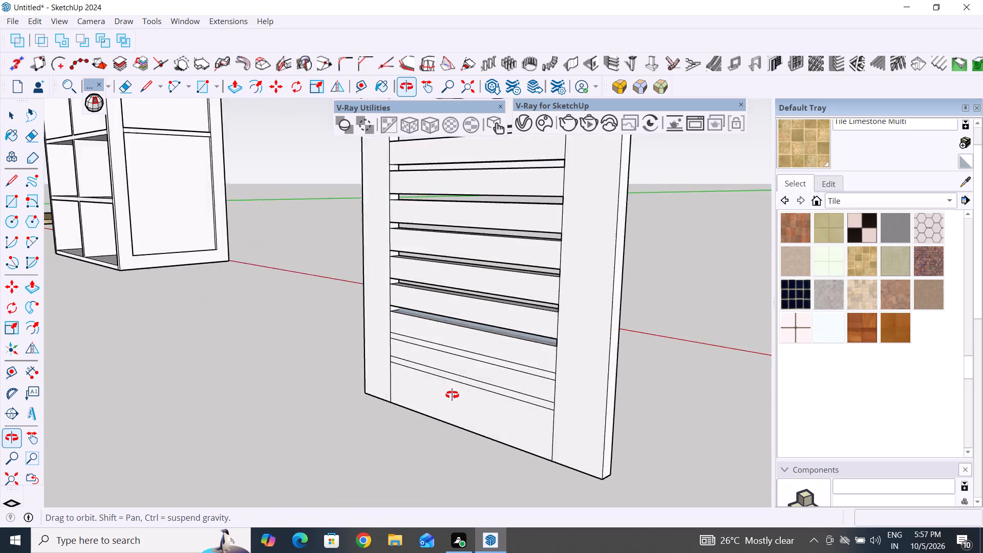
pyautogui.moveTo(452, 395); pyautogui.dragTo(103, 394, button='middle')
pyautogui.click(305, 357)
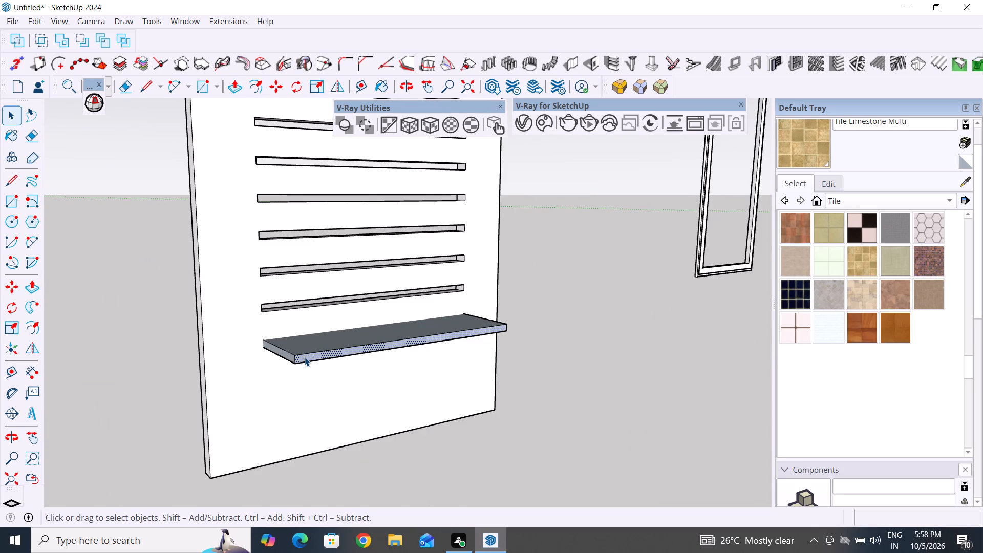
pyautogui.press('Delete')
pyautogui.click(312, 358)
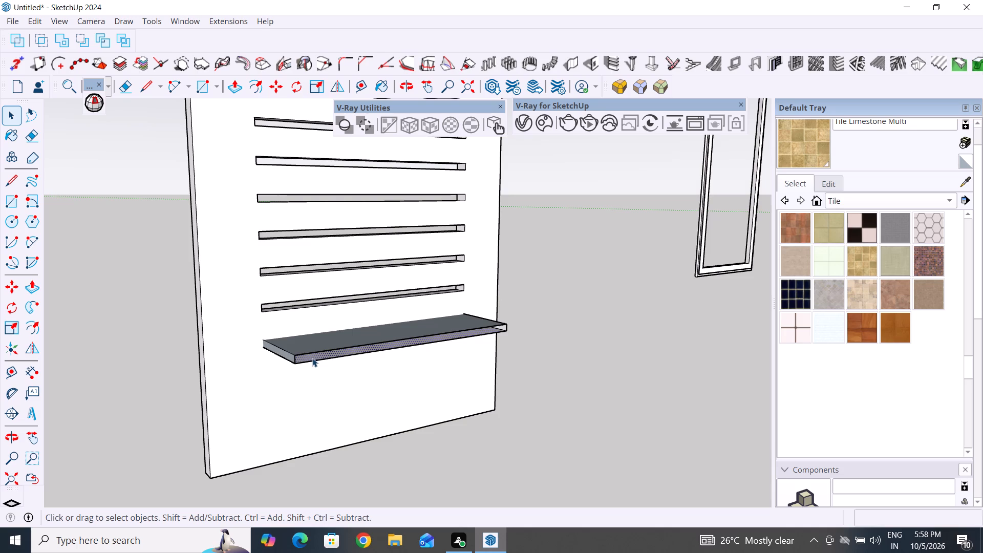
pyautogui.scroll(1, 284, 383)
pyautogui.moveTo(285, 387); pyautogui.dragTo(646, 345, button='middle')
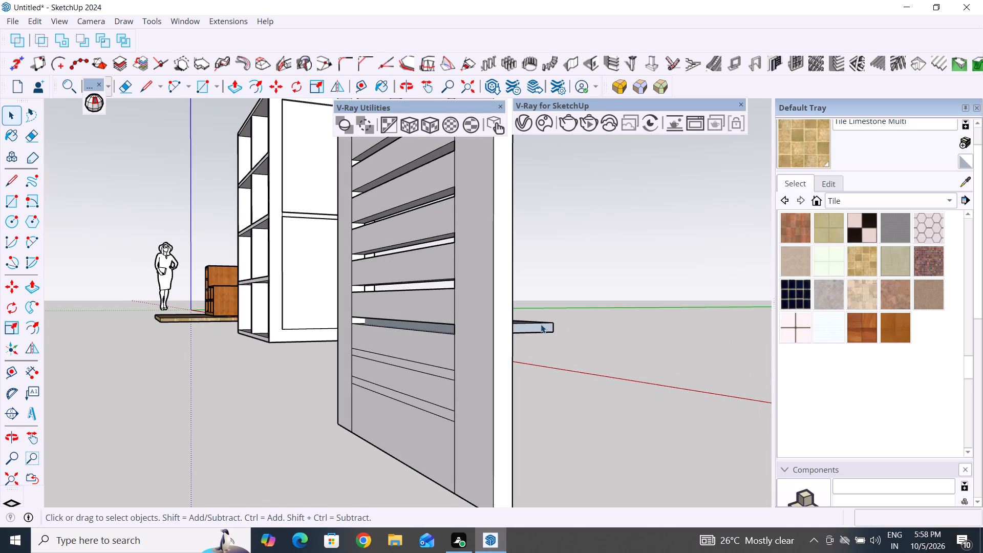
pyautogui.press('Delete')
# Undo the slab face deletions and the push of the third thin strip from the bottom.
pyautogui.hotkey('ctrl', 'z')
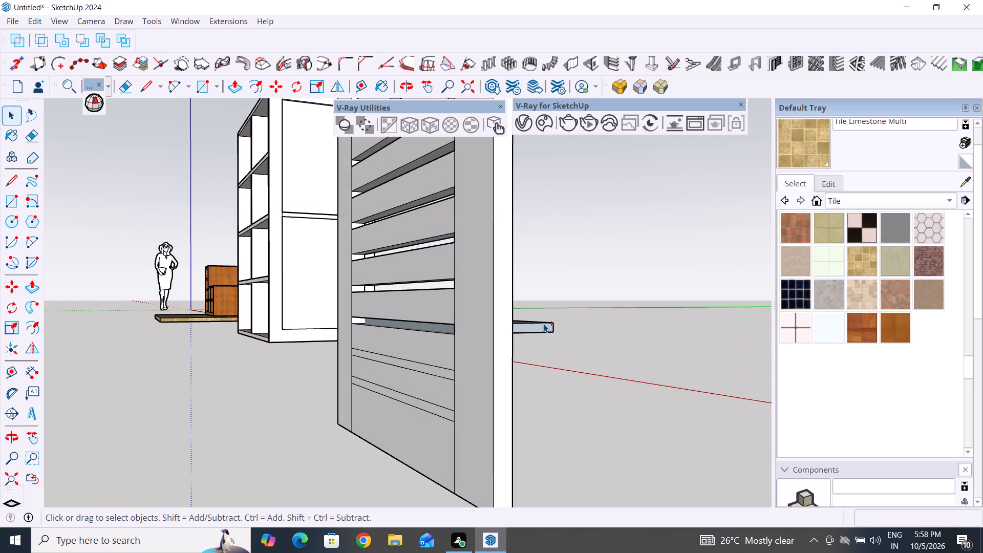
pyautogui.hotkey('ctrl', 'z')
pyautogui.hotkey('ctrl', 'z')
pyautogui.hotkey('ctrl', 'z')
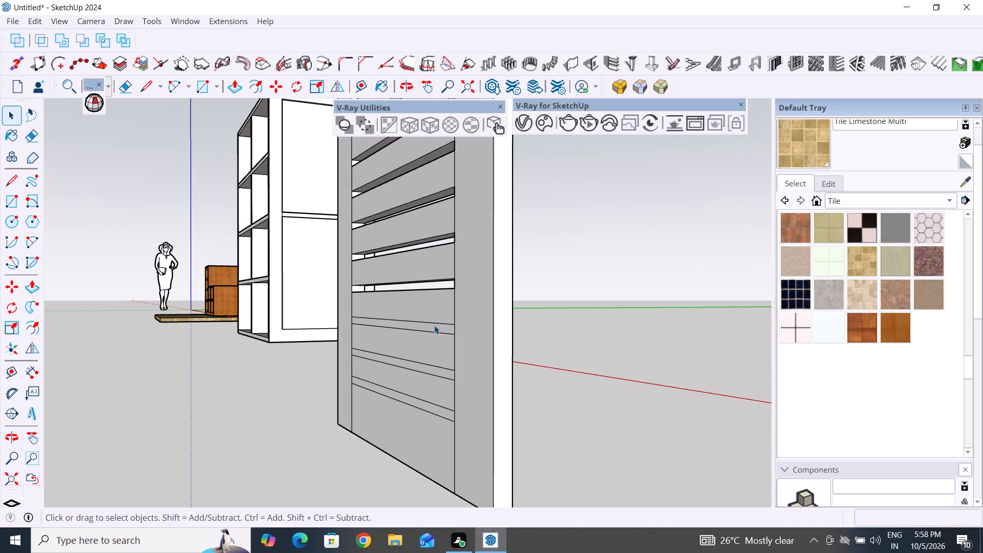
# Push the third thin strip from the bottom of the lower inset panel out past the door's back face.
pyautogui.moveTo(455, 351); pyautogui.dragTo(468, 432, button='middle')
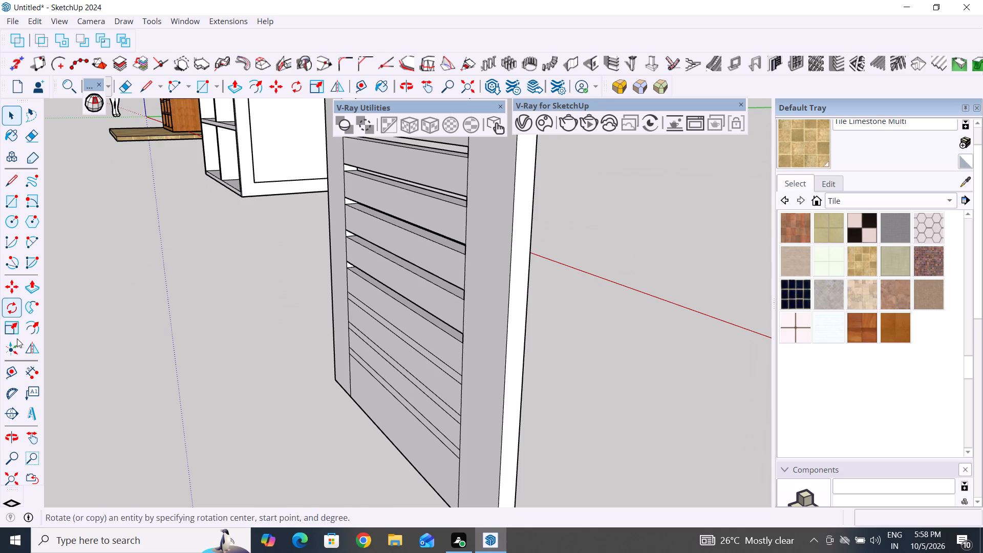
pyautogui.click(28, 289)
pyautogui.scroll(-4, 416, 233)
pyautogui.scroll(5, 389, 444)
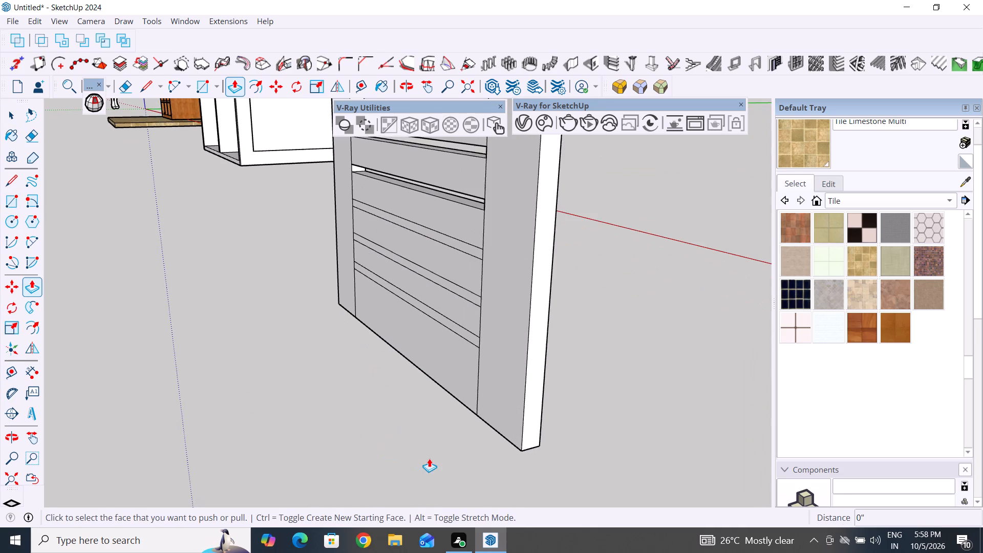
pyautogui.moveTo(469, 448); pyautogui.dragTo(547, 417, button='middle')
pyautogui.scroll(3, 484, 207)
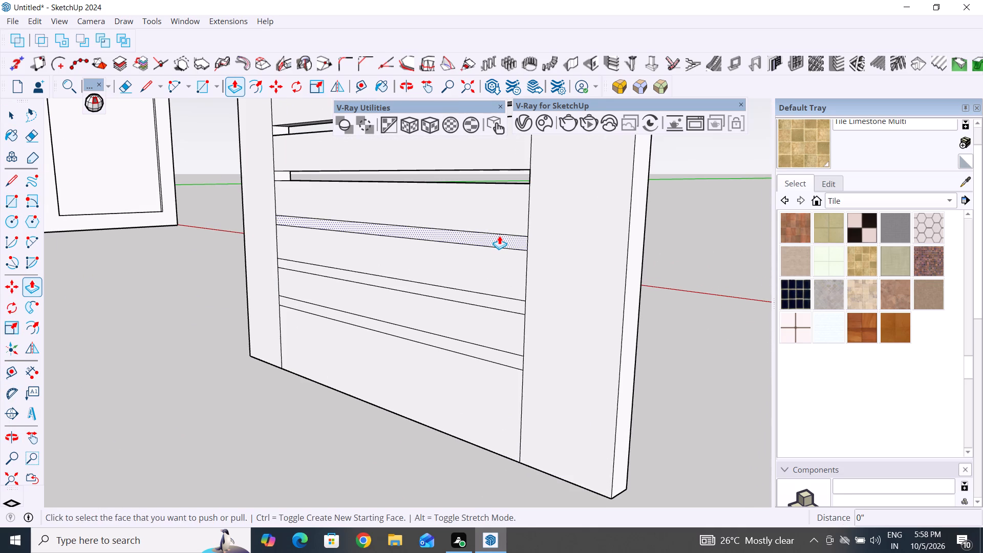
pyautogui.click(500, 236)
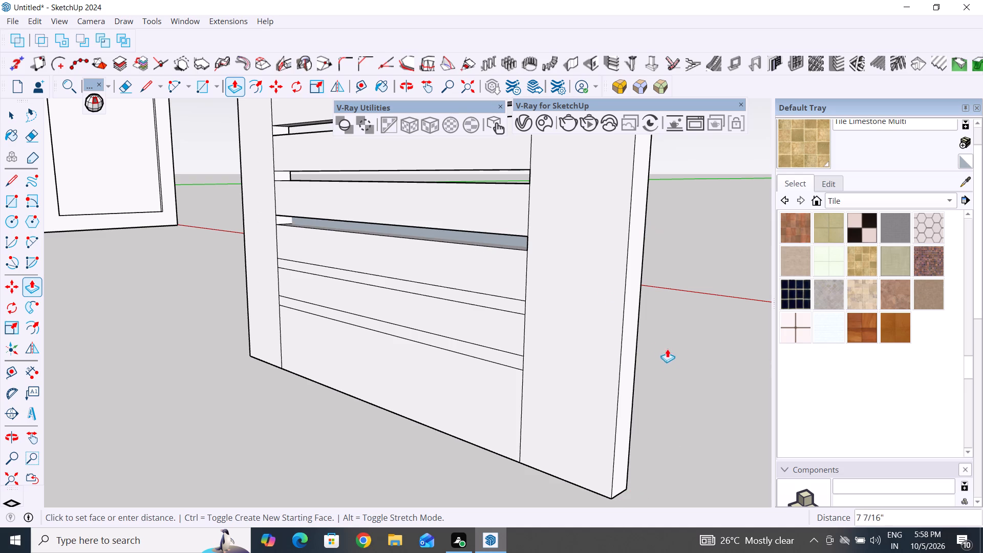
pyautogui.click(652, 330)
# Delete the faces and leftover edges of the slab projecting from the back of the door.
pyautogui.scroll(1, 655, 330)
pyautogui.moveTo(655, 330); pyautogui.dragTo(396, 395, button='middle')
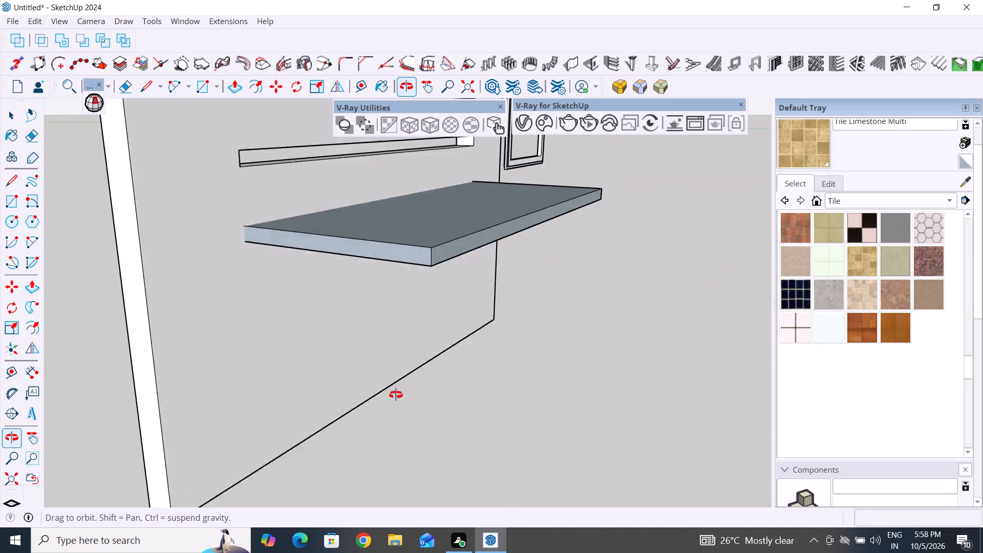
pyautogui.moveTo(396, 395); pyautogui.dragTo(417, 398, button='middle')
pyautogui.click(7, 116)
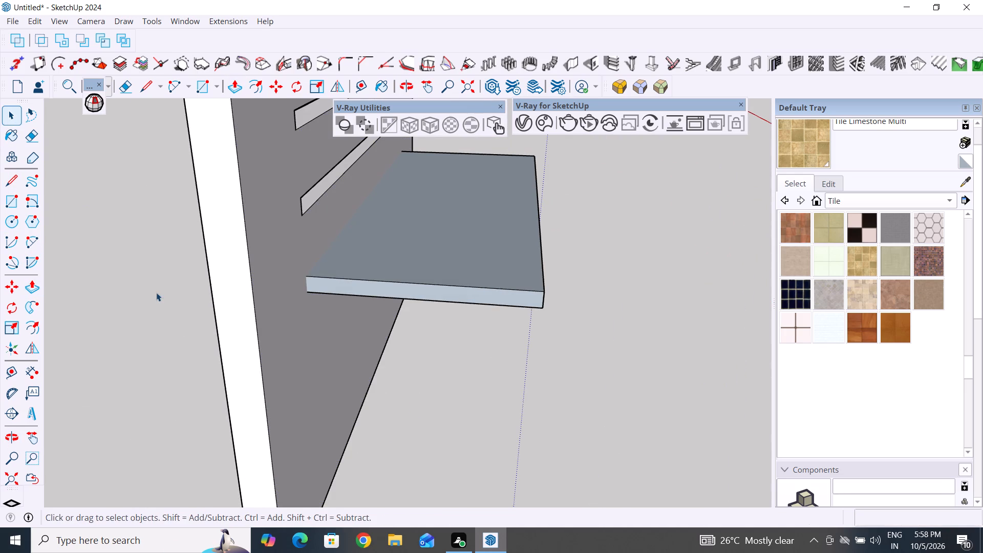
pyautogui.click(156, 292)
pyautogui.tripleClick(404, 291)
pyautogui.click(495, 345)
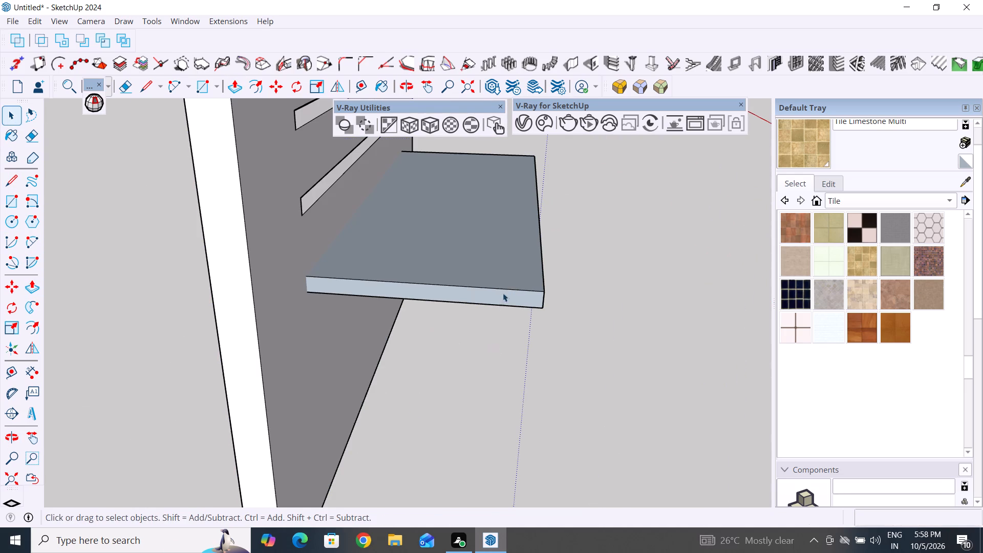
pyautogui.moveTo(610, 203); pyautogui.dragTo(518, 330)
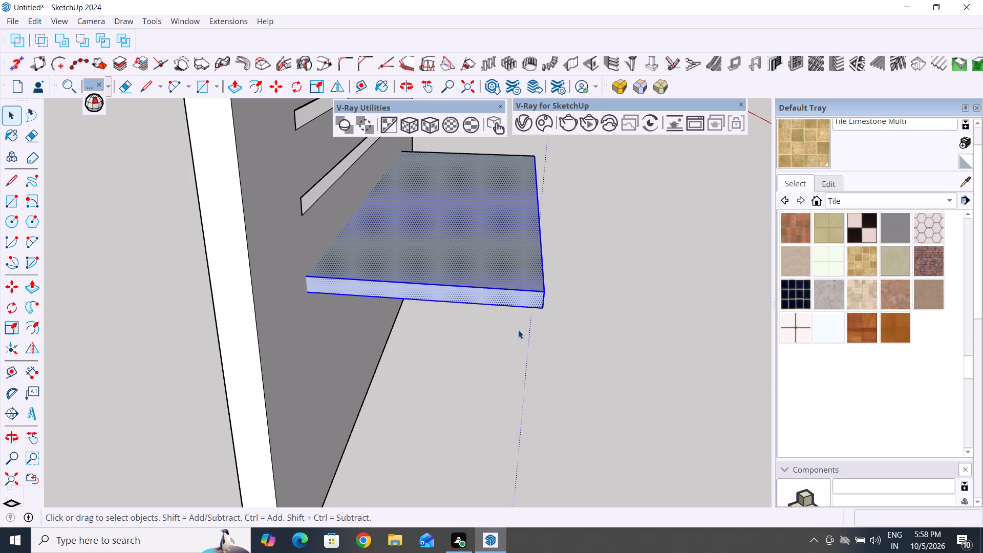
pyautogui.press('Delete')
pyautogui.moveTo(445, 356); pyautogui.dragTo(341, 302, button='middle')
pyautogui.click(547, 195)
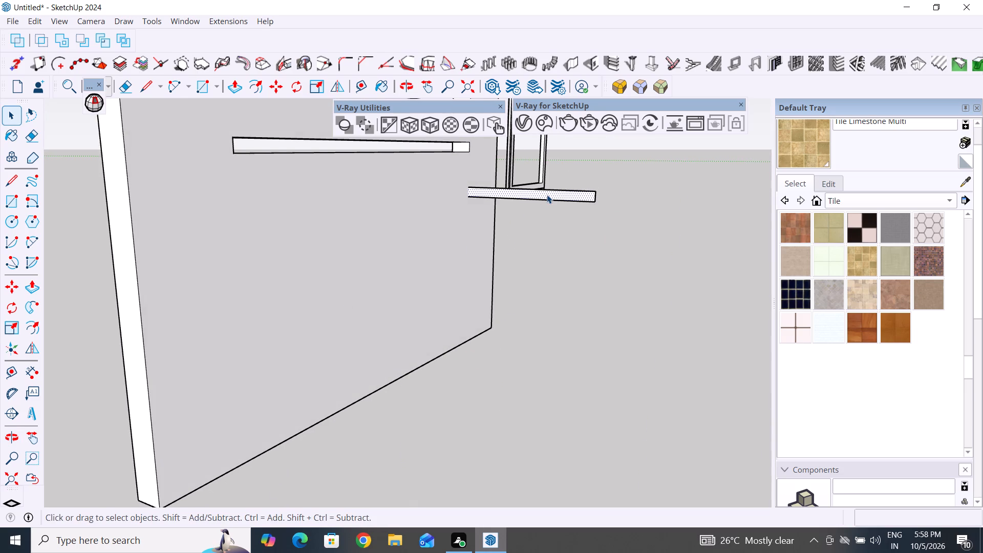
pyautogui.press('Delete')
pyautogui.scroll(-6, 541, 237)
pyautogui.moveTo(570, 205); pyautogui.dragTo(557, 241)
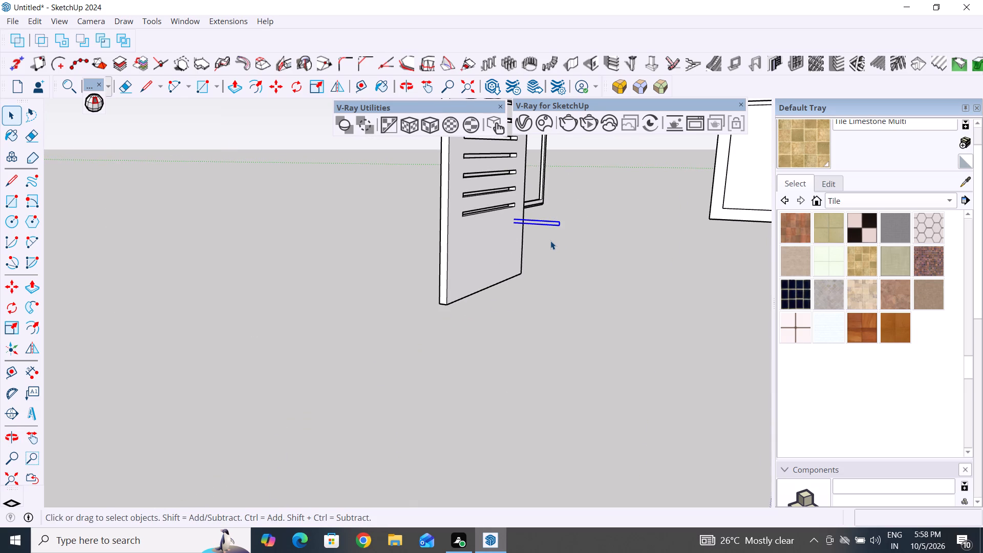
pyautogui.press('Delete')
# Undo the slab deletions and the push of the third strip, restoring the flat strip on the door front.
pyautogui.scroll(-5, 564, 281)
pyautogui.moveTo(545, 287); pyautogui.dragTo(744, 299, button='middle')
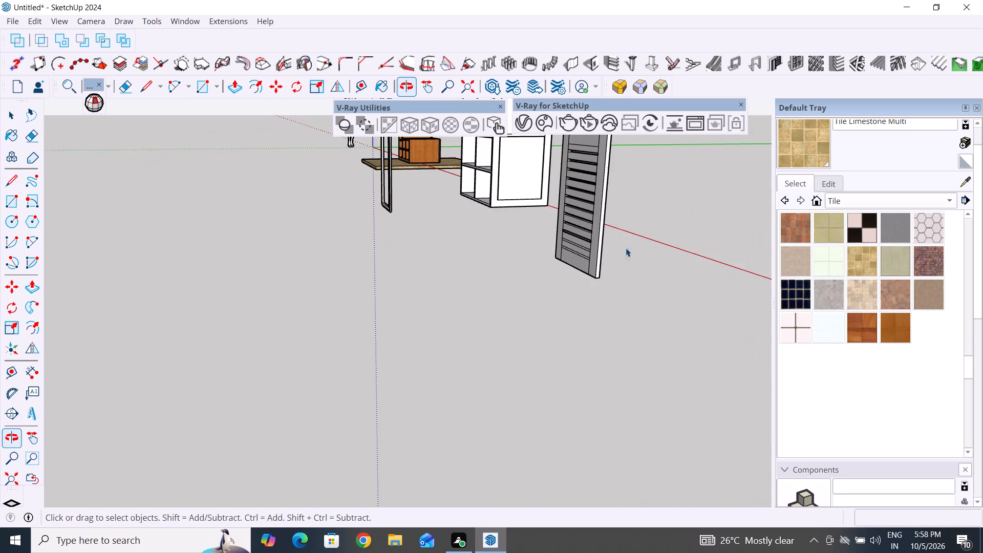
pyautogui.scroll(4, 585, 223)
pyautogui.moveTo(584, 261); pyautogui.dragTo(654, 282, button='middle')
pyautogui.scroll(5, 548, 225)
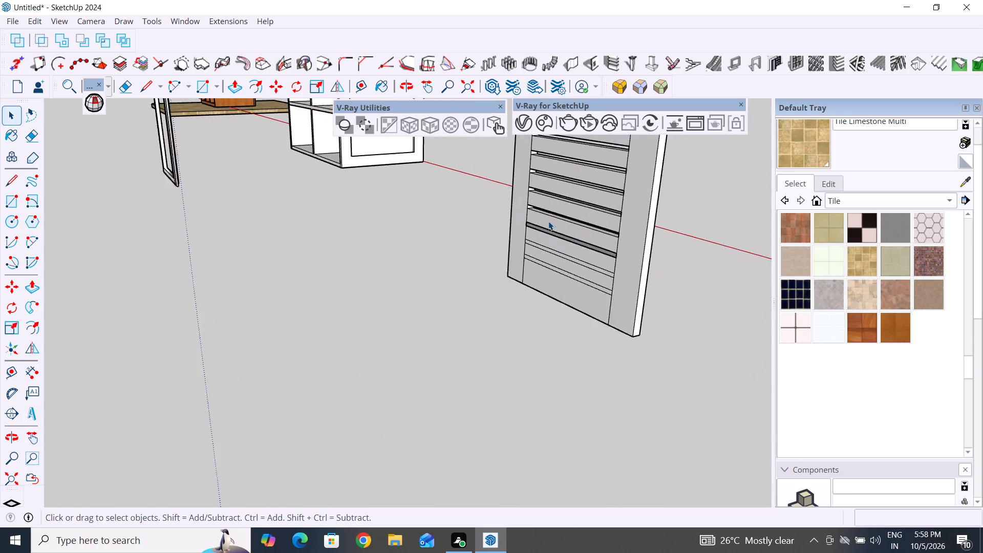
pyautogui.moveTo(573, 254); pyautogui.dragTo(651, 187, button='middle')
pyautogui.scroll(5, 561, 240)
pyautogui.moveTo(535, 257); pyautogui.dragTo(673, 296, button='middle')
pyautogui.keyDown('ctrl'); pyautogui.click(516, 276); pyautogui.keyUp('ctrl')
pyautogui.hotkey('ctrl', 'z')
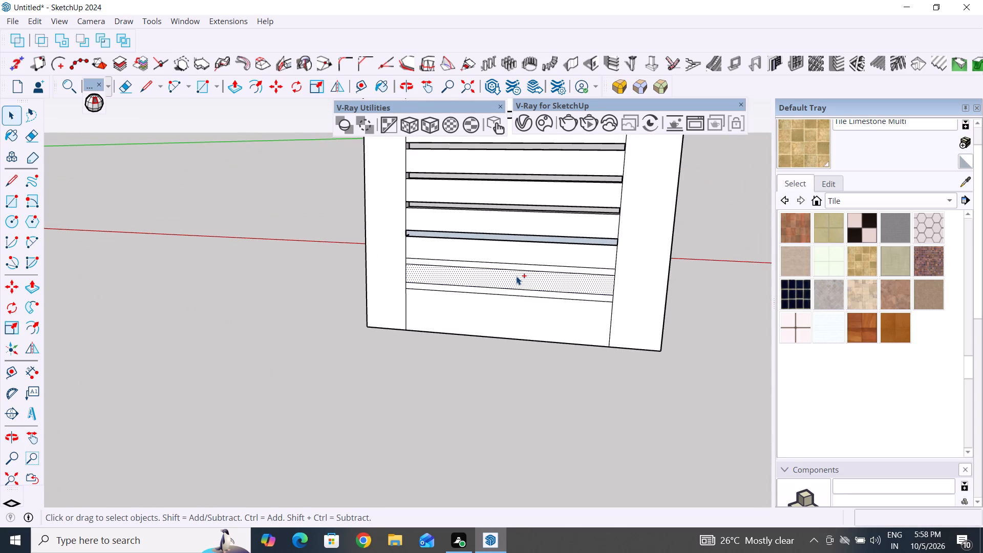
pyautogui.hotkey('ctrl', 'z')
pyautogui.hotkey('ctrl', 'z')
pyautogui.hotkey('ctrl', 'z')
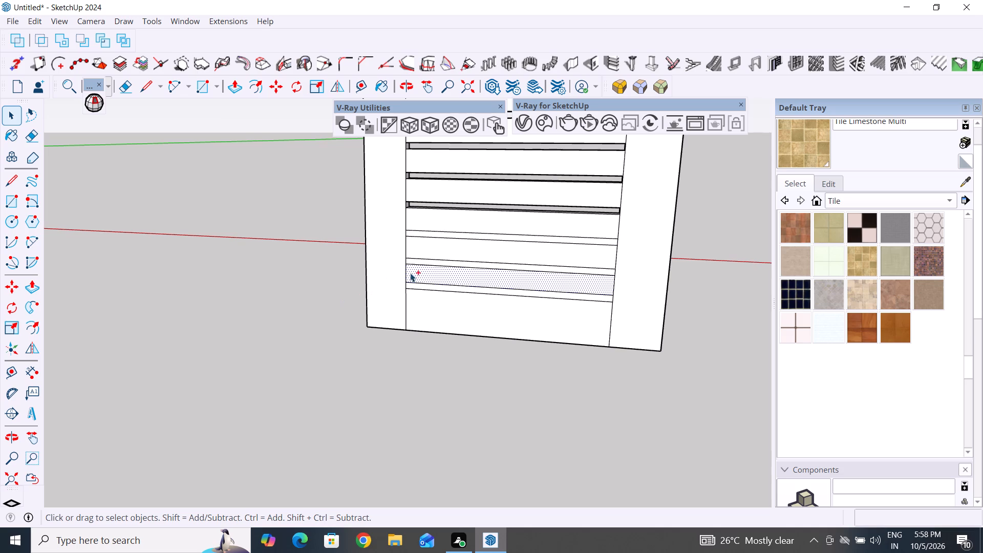
# Push the lowest thin strip of the lower inset panel 1" through to the door's back face to cut a slot.
pyautogui.click(443, 388)
pyautogui.click(101, 239)
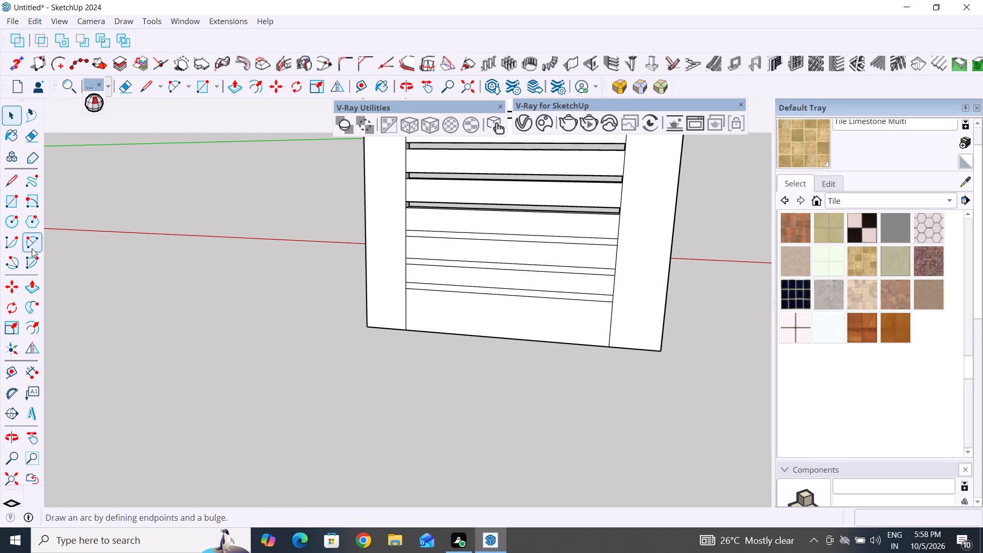
pyautogui.click(232, 83)
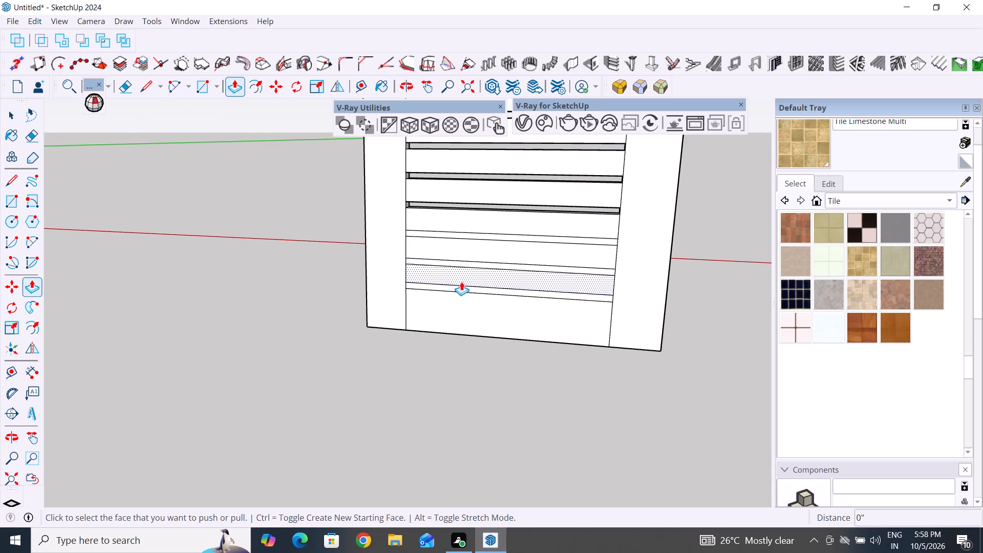
pyautogui.click(502, 290)
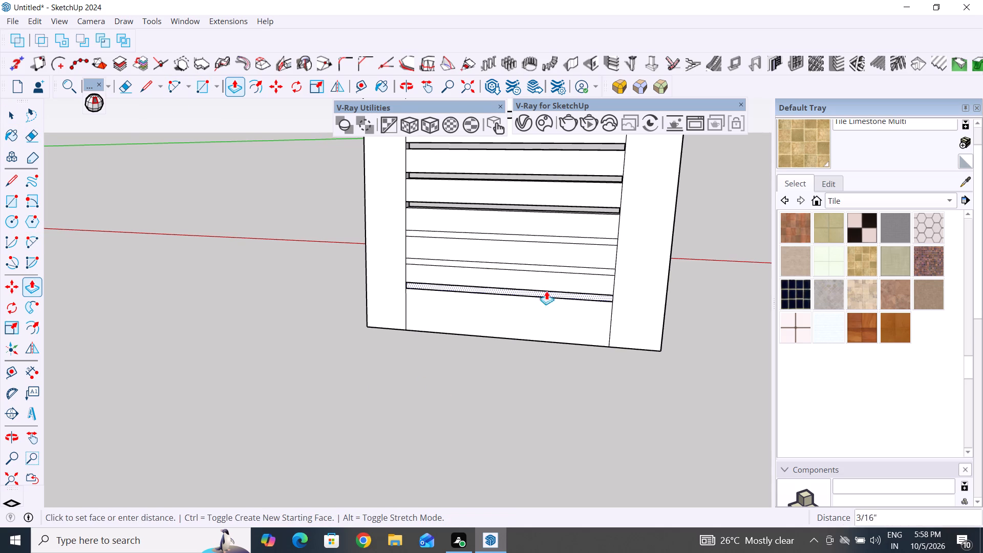
pyautogui.moveTo(693, 293); pyautogui.dragTo(288, 284, button='middle')
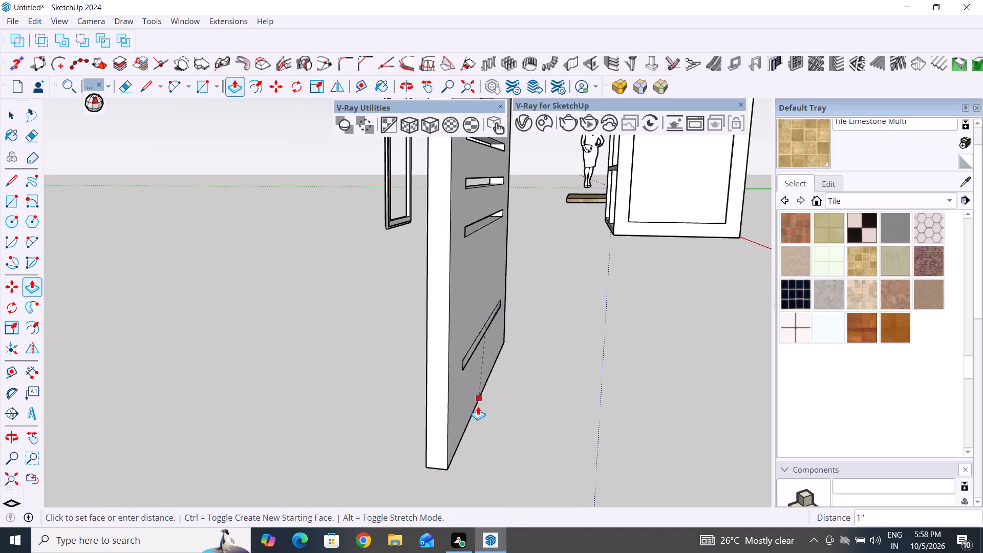
pyautogui.click(444, 471)
# Cut the two remaining thin strips above the lowest slot through the door by the same 1" depth.
pyautogui.moveTo(579, 371); pyautogui.dragTo(540, 395, button='middle')
pyautogui.scroll(-5, 628, 278)
pyautogui.scroll(4, 376, 490)
pyautogui.scroll(4, 362, 430)
pyautogui.scroll(1, 313, 420)
pyautogui.moveTo(313, 422); pyautogui.dragTo(549, 399, button='middle')
pyautogui.scroll(8, 374, 354)
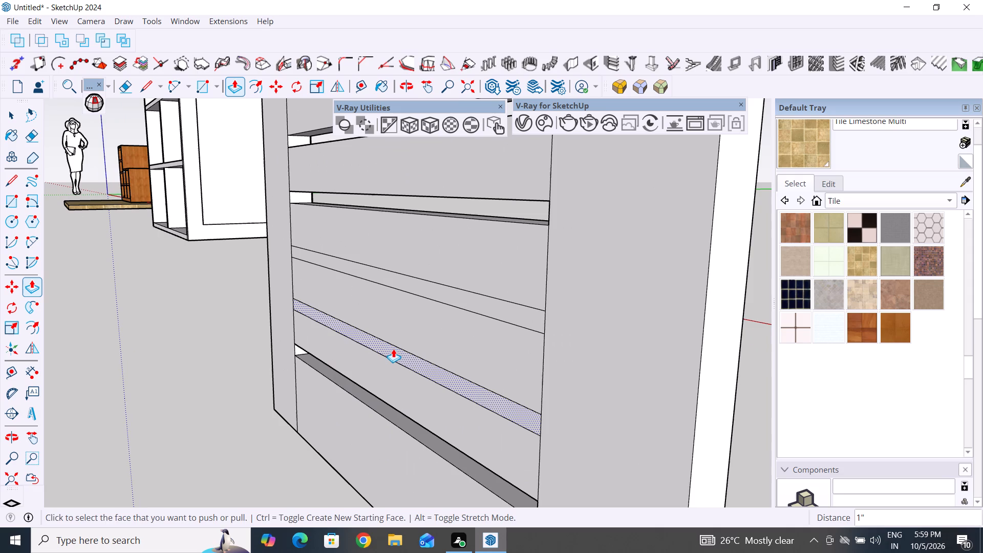
pyautogui.doubleClick(393, 349)
pyautogui.doubleClick(412, 278)
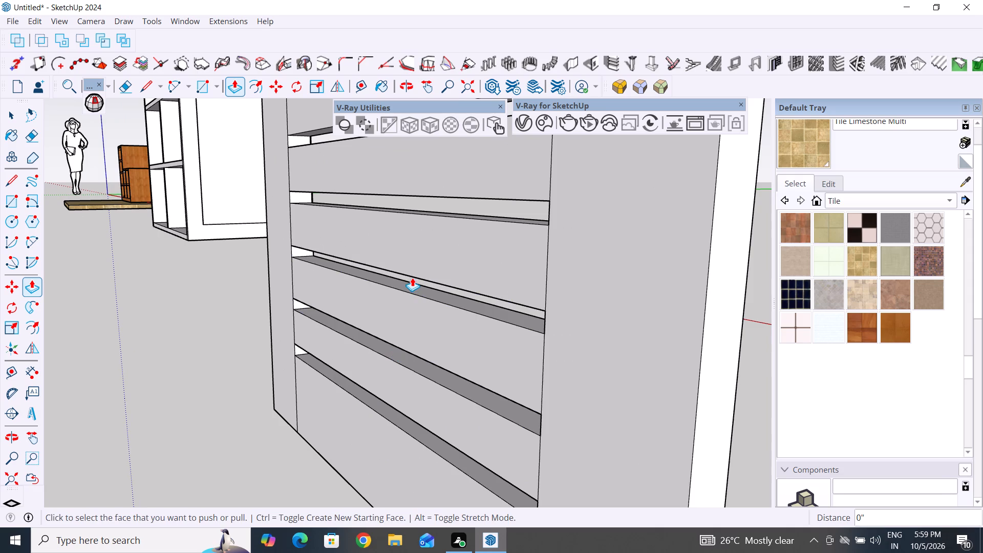
# Erase the horizontal line across the plain band between the door's upper and lower slot groups.
pyautogui.scroll(-4, 364, 286)
pyautogui.moveTo(406, 280); pyautogui.dragTo(610, 321, button='middle')
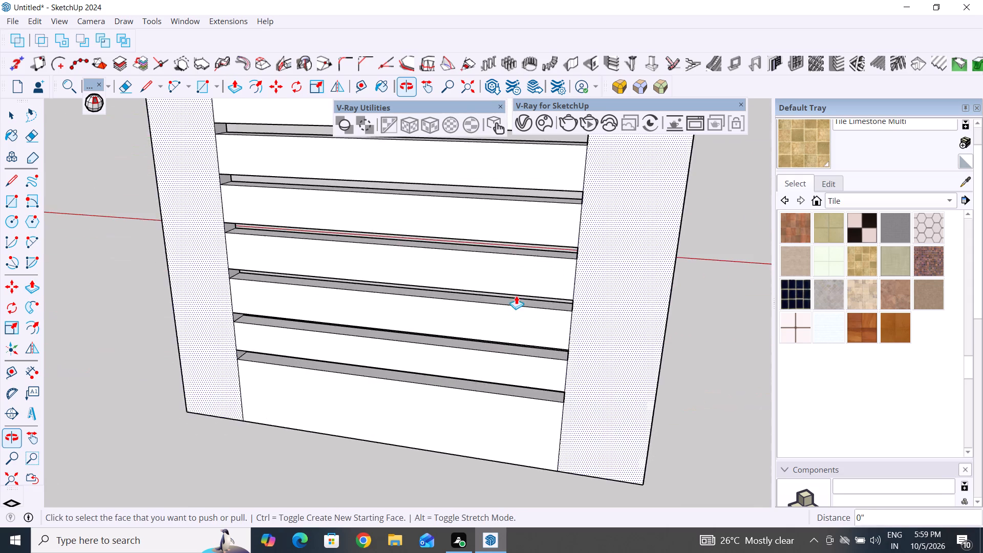
pyautogui.scroll(-11, 262, 316)
pyautogui.moveTo(283, 423); pyautogui.dragTo(323, 396, button='middle')
pyautogui.scroll(-6, 303, 401)
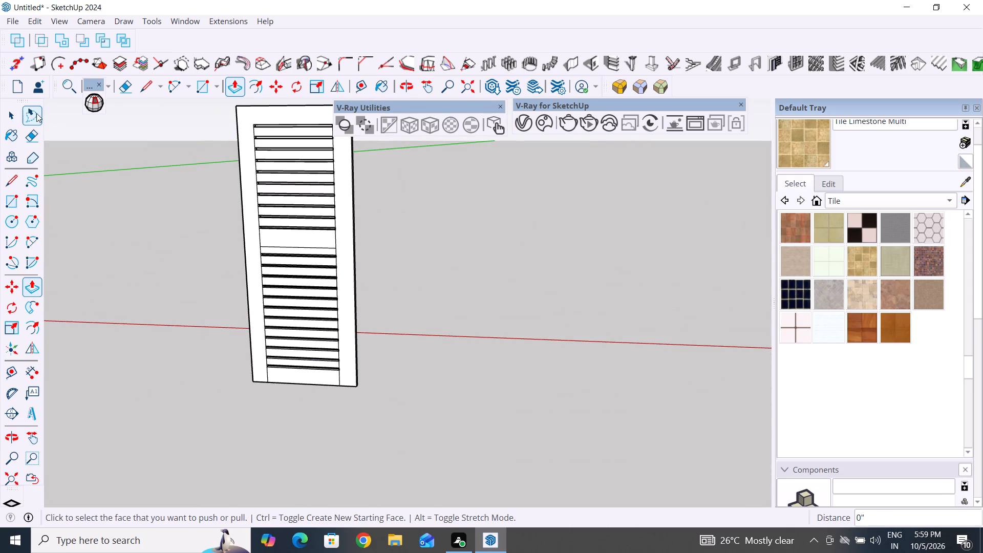
pyautogui.click(11, 115)
pyautogui.click(120, 90)
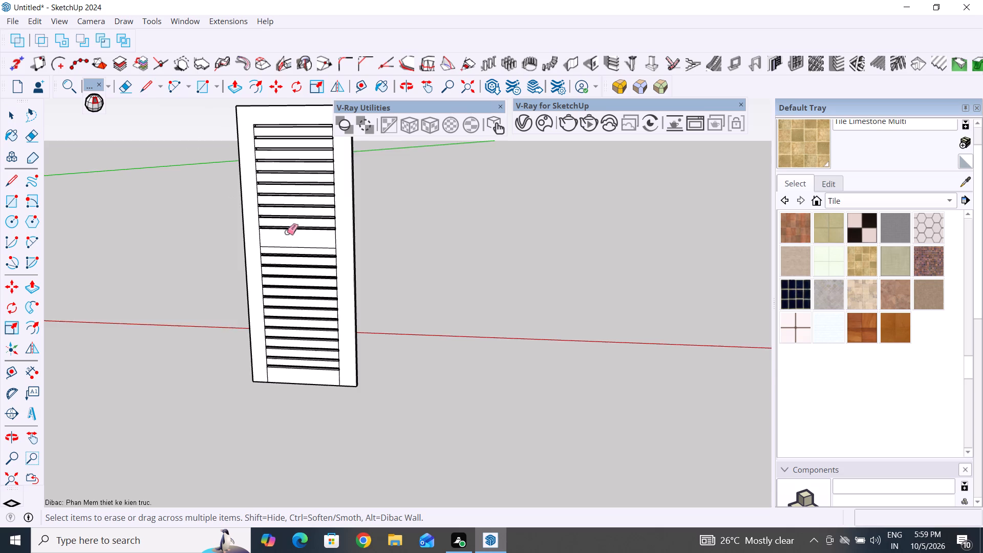
pyautogui.scroll(4, 291, 228)
pyautogui.moveTo(308, 250); pyautogui.dragTo(310, 260)
pyautogui.scroll(-5, 454, 292)
pyautogui.moveTo(516, 416); pyautogui.dragTo(527, 416, button='middle')
pyautogui.click(10, 116)
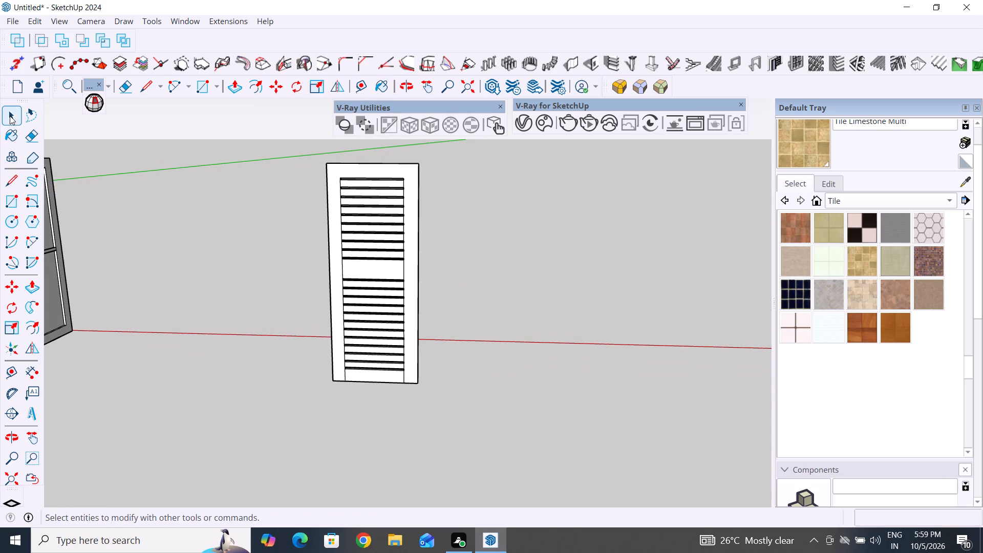
pyautogui.click(204, 420)
# Move the empty rectangular frame standing near the cabinet about 10' 2" to the far side of the louvred door.
pyautogui.scroll(-5, 340, 418)
pyautogui.moveTo(356, 427); pyautogui.dragTo(412, 414, button='middle')
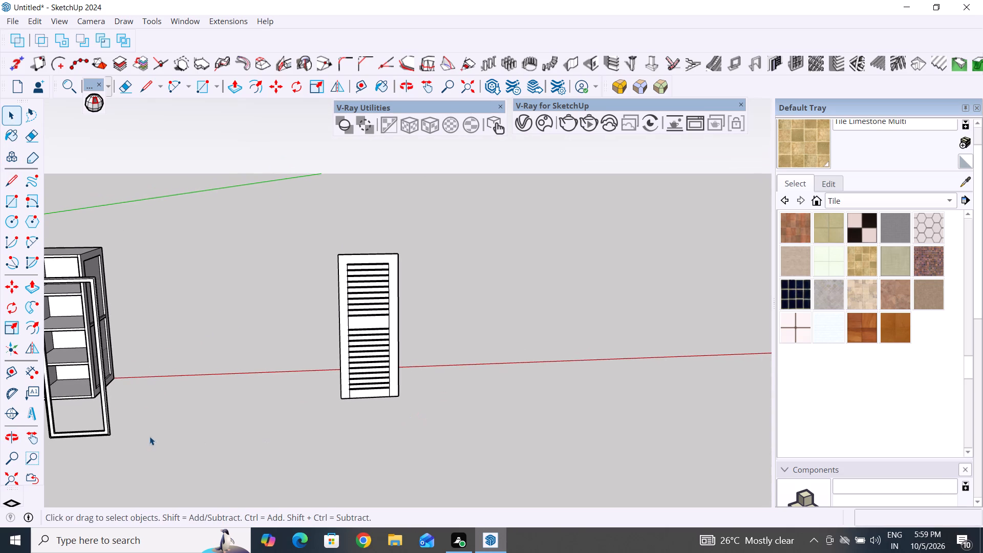
pyautogui.click(105, 432)
pyautogui.scroll(-5, 288, 412)
pyautogui.moveTo(248, 422); pyautogui.dragTo(434, 387, button='middle')
pyautogui.scroll(2, 183, 467)
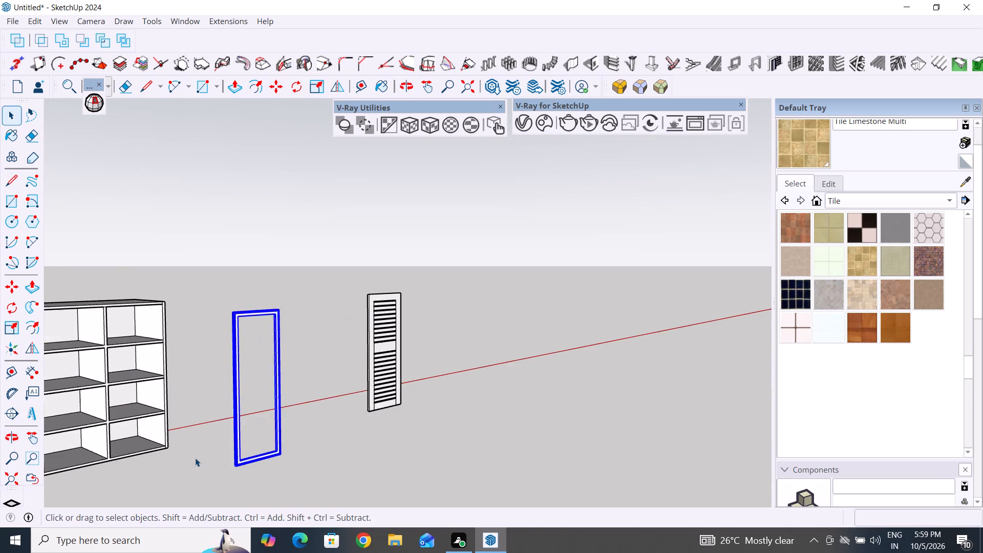
pyautogui.scroll(1, 195, 458)
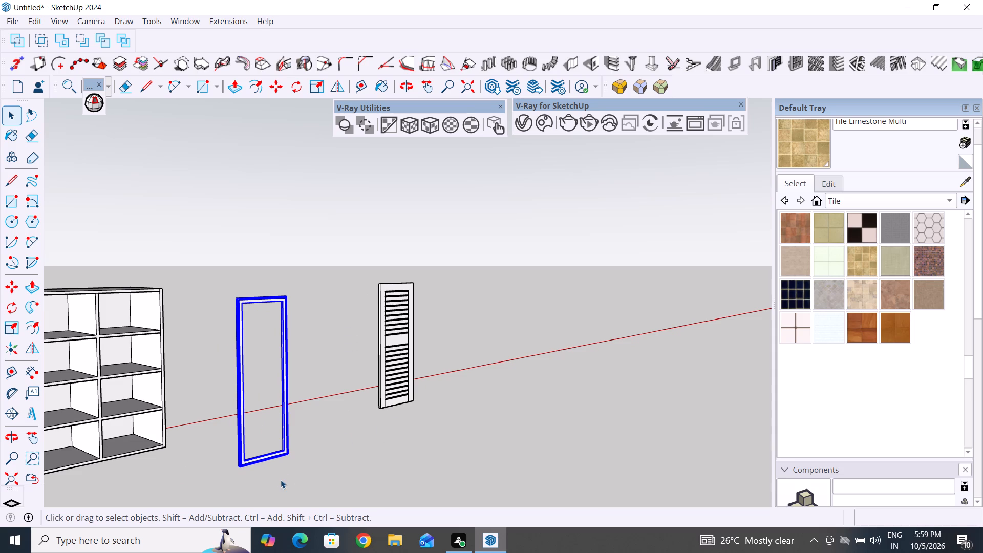
pyautogui.press('m')
pyautogui.click(239, 467)
pyautogui.scroll(2, 387, 405)
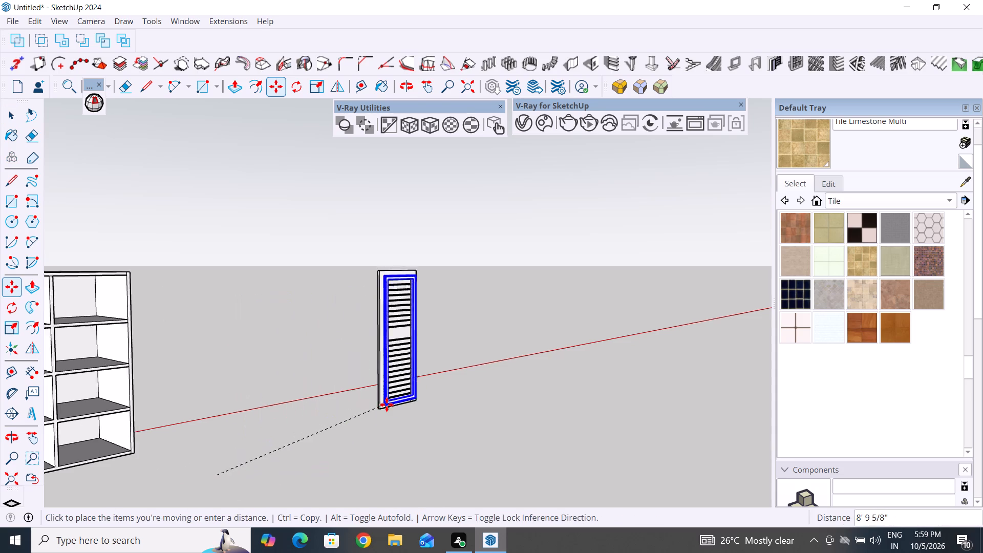
pyautogui.scroll(18, 387, 405)
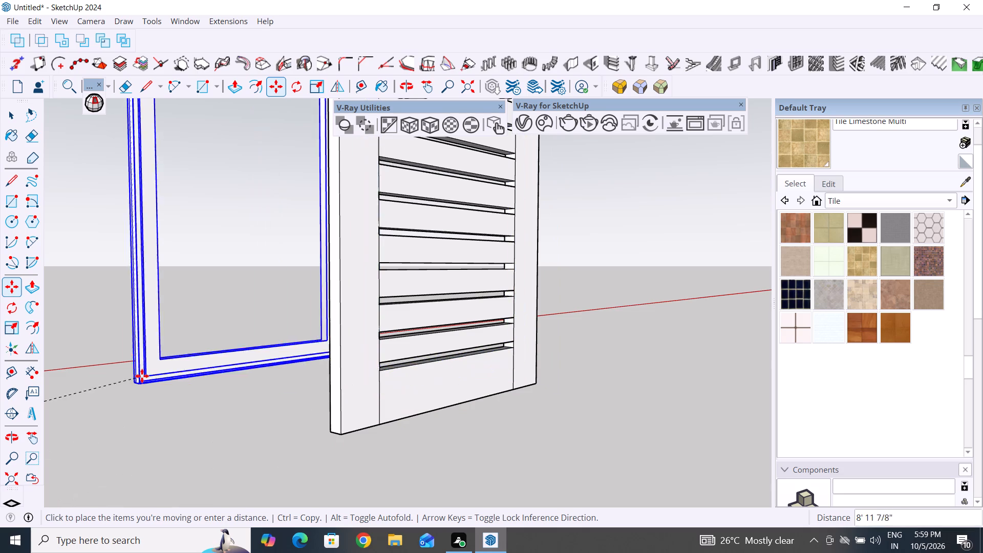
pyautogui.scroll(-10, 133, 382)
pyautogui.click(516, 401)
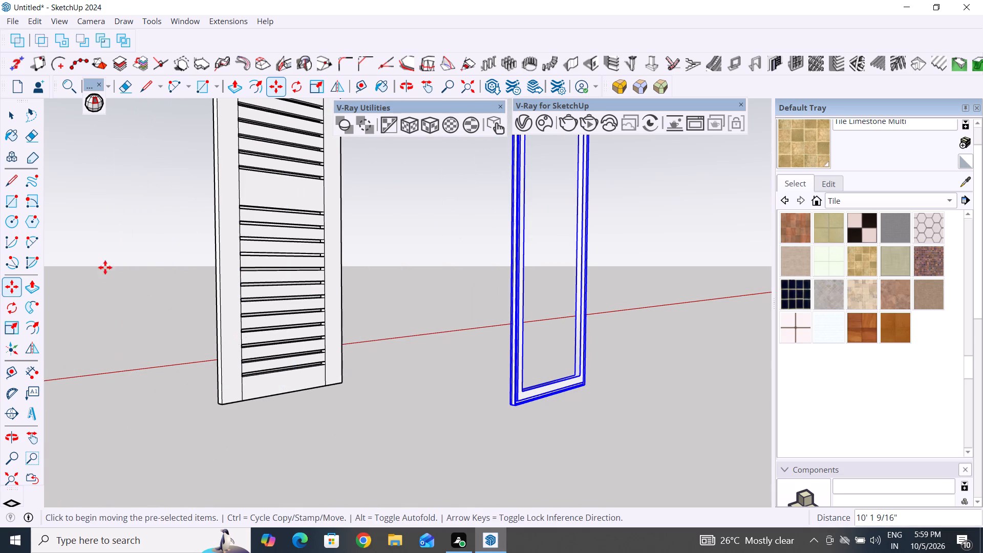
# Erase the leftover vertical line segments below the lowest slot on both sides of the louvred door.
pyautogui.click(17, 121)
pyautogui.click(127, 84)
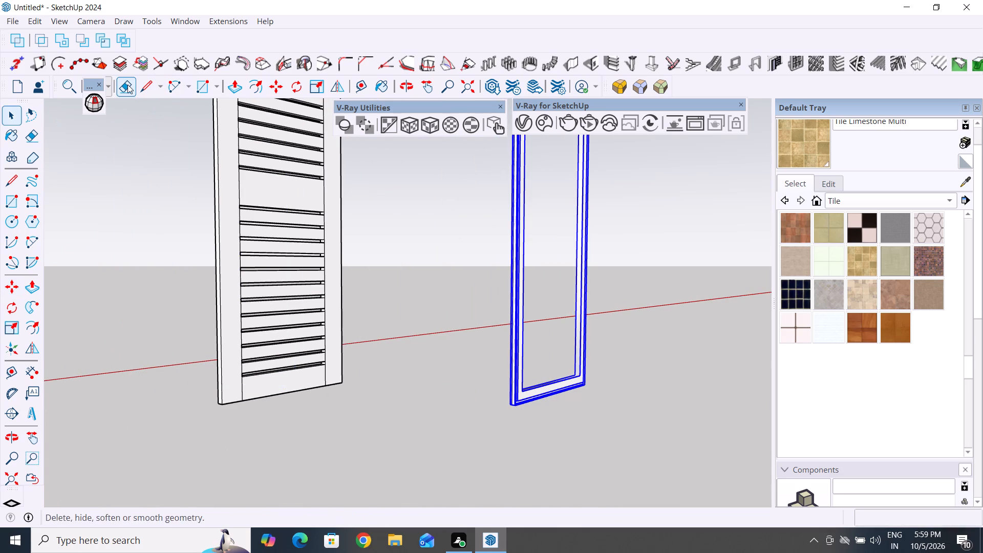
pyautogui.scroll(4, 300, 355)
pyautogui.moveTo(346, 385); pyautogui.dragTo(326, 389)
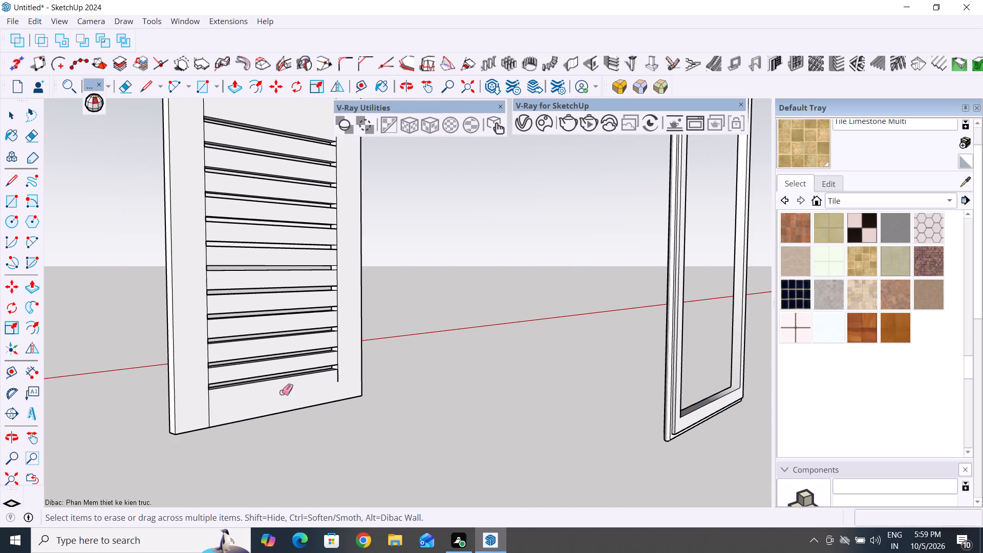
pyautogui.scroll(13, 353, 390)
pyautogui.moveTo(342, 365); pyautogui.dragTo(320, 372)
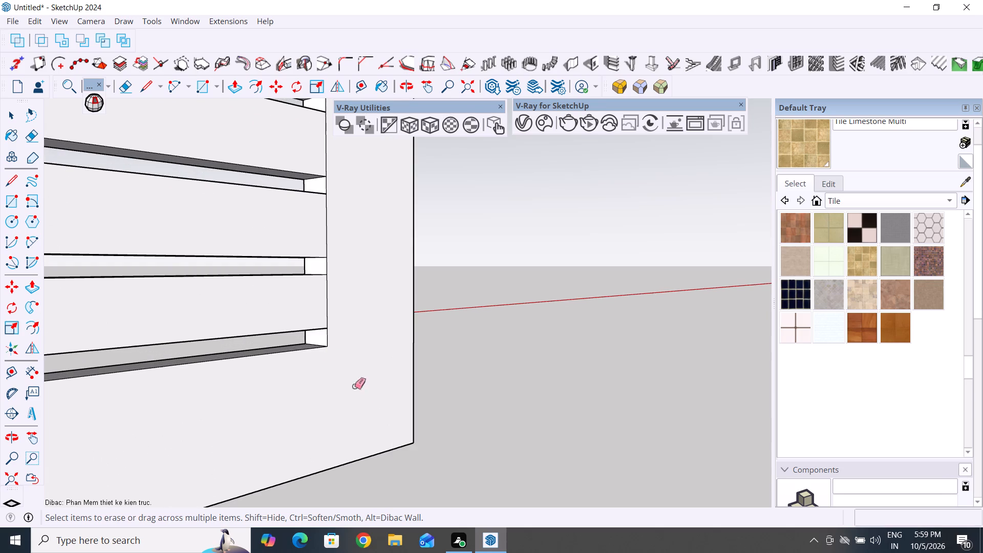
pyautogui.scroll(-11, 371, 400)
pyautogui.scroll(-4, 300, 437)
pyautogui.moveTo(209, 447); pyautogui.dragTo(226, 443)
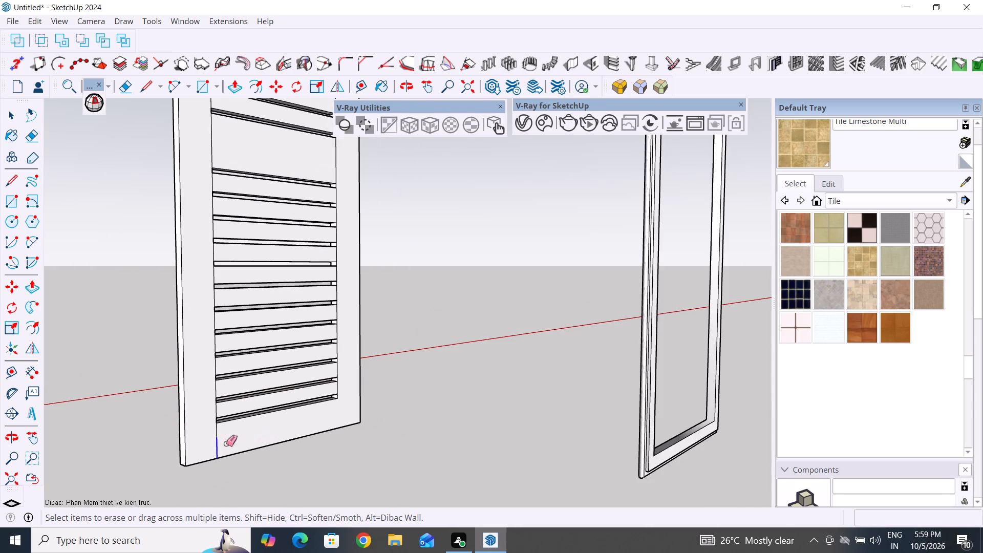
pyautogui.moveTo(226, 443); pyautogui.dragTo(226, 443)
pyautogui.moveTo(208, 436); pyautogui.dragTo(232, 429)
pyautogui.scroll(-3, 249, 454)
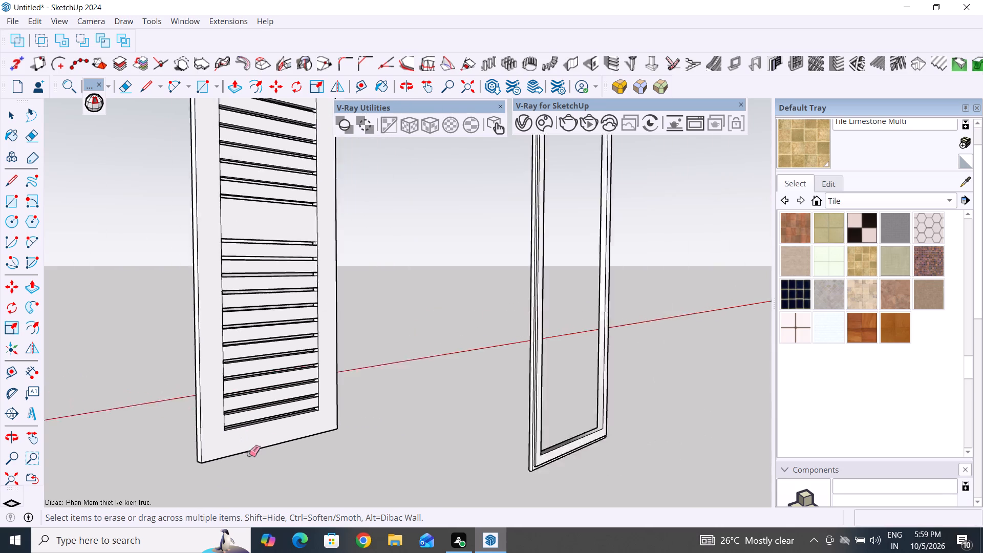
pyautogui.scroll(-9, 249, 454)
pyautogui.click(11, 117)
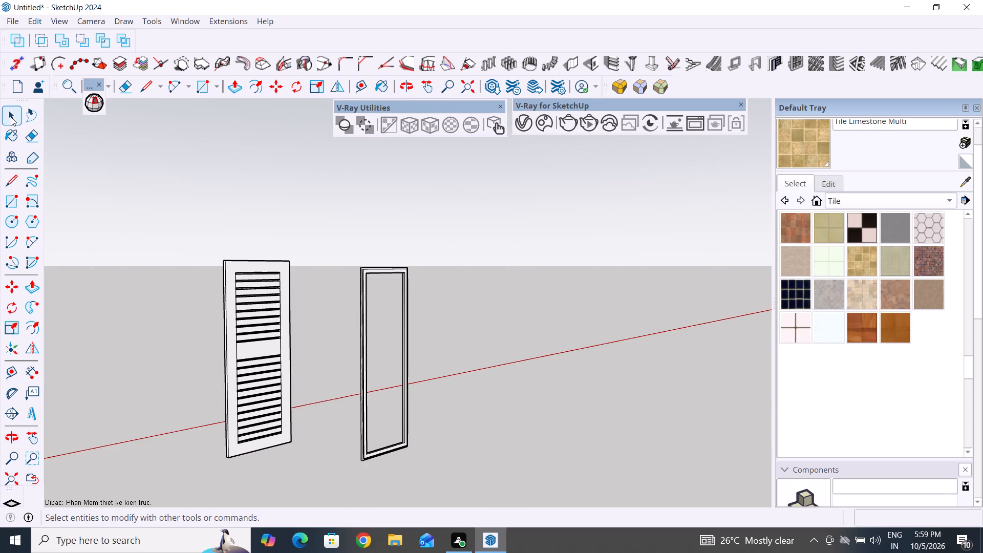
pyautogui.click(191, 174)
# Move the frame by its inner bottom corner onto the matching bottom corner of the louvred door's lowest slot.
pyautogui.scroll(-5, 226, 375)
pyautogui.click(325, 426)
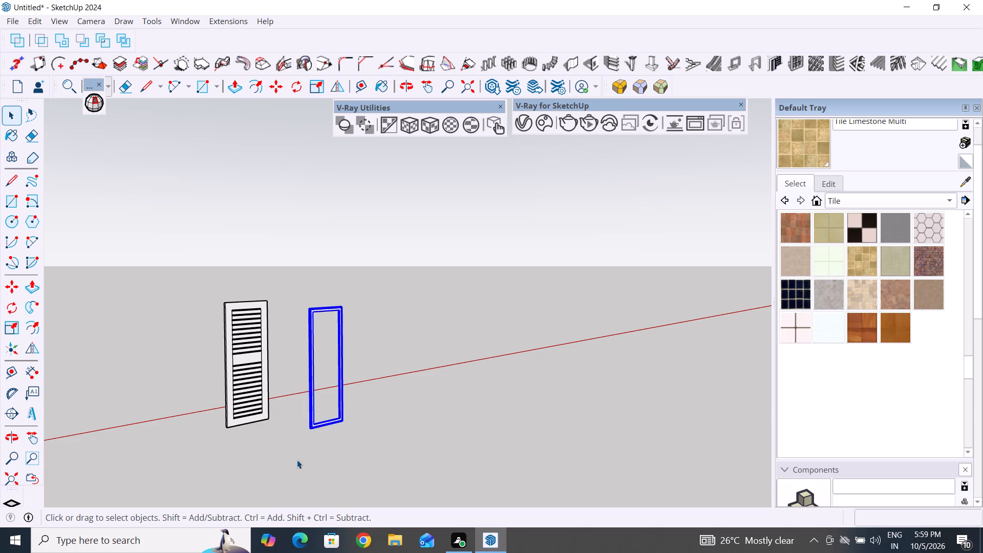
pyautogui.scroll(4, 283, 469)
pyautogui.press('m')
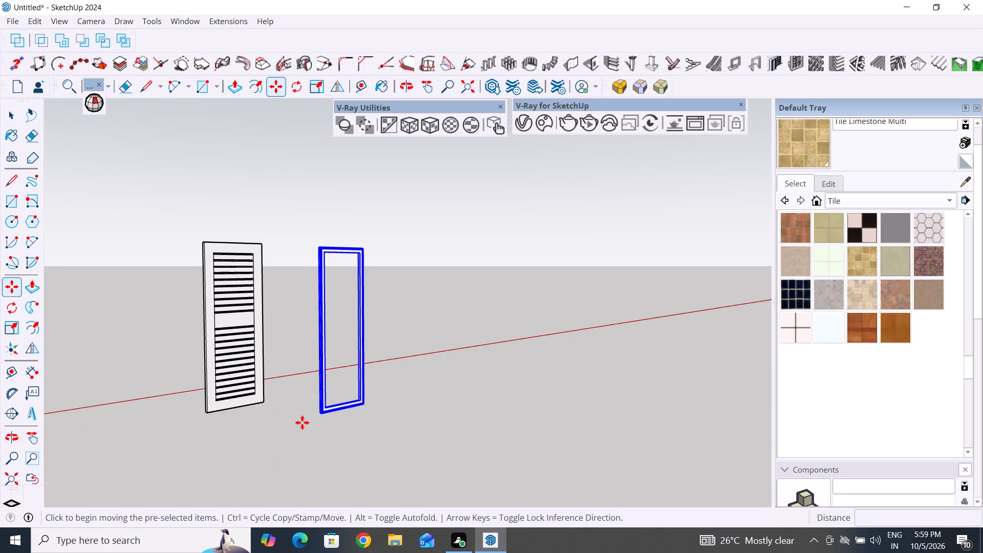
pyautogui.scroll(5, 302, 422)
pyautogui.moveTo(333, 427); pyautogui.dragTo(180, 498, button='middle')
pyautogui.moveTo(450, 403); pyautogui.dragTo(344, 440, button='middle')
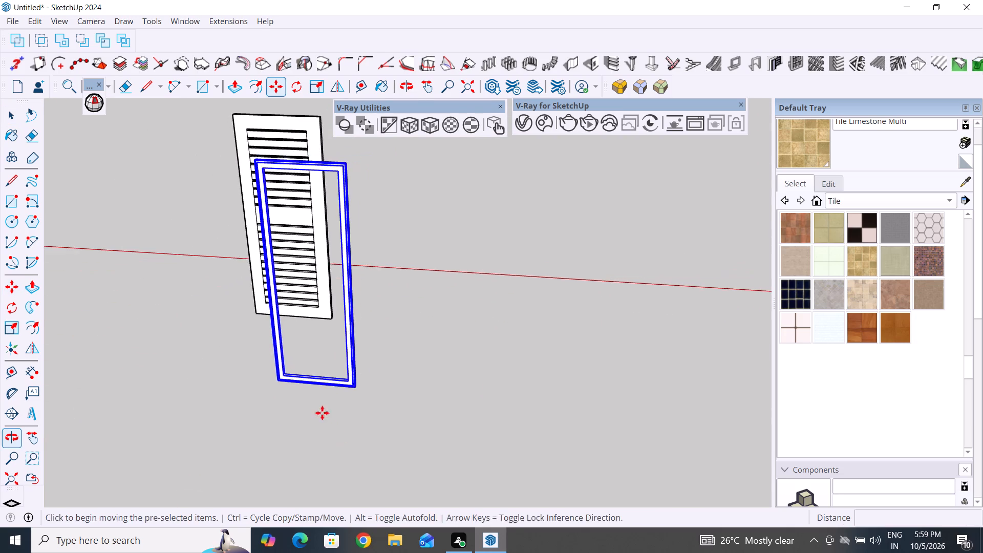
pyautogui.scroll(8, 310, 373)
pyautogui.click(260, 385)
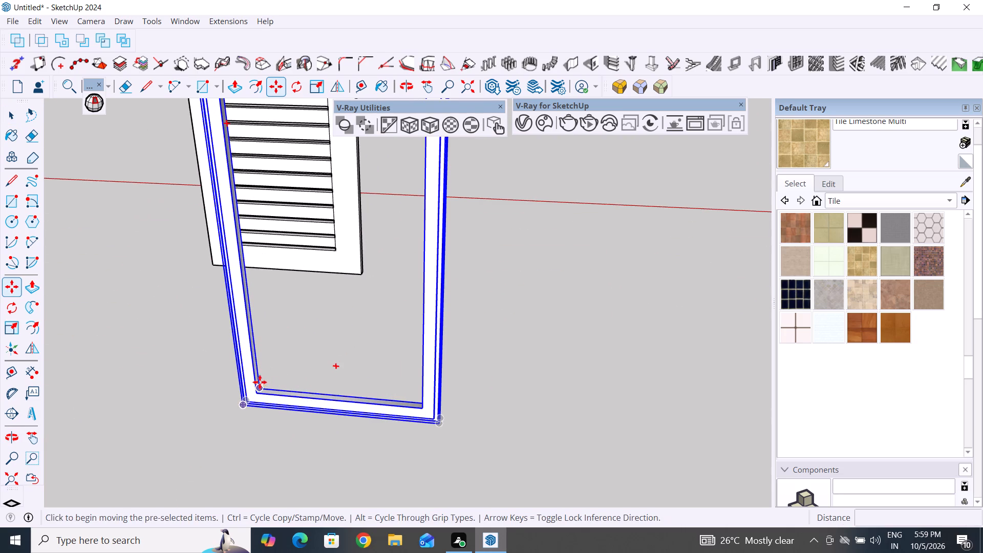
pyautogui.scroll(14, 209, 269)
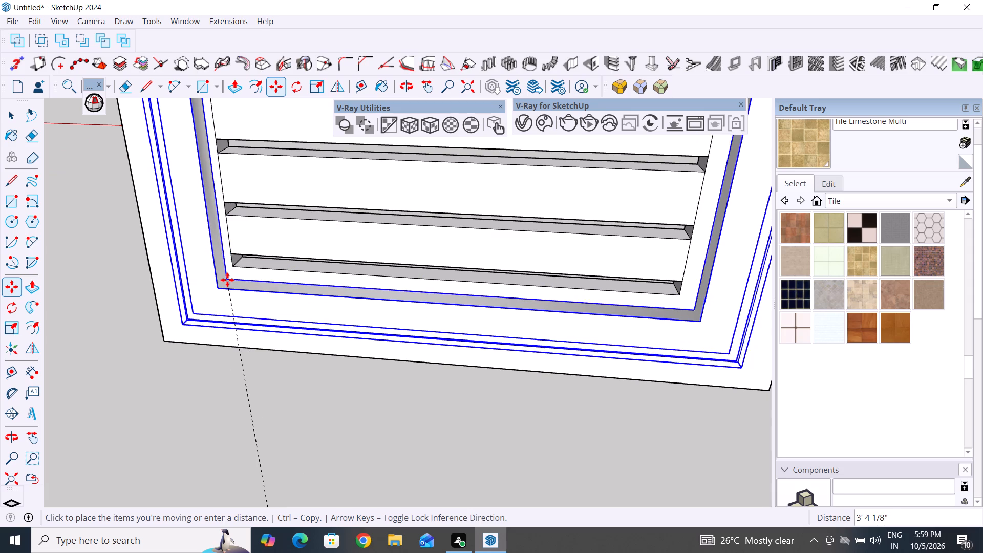
pyautogui.click(234, 268)
pyautogui.scroll(-9, 319, 409)
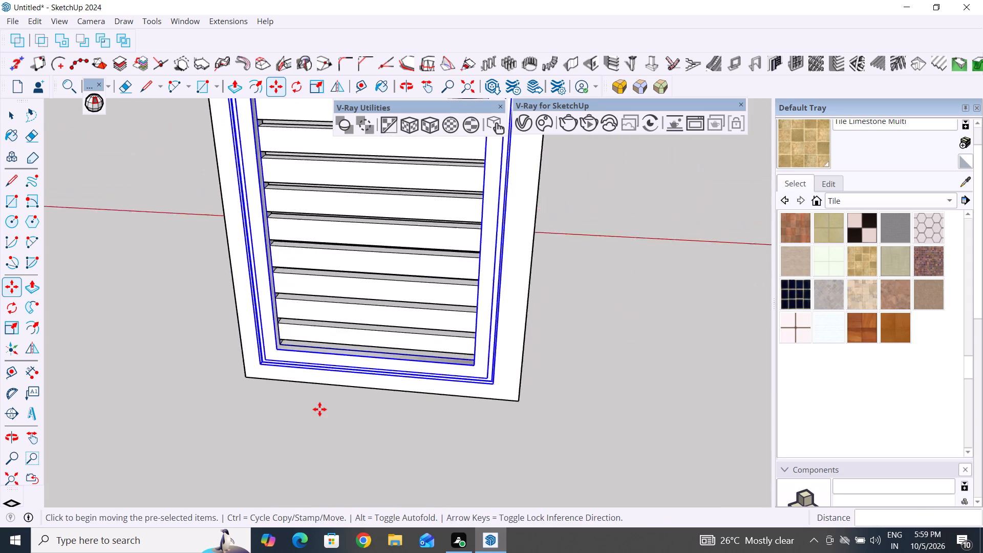
pyautogui.scroll(-15, 319, 409)
pyautogui.click(9, 114)
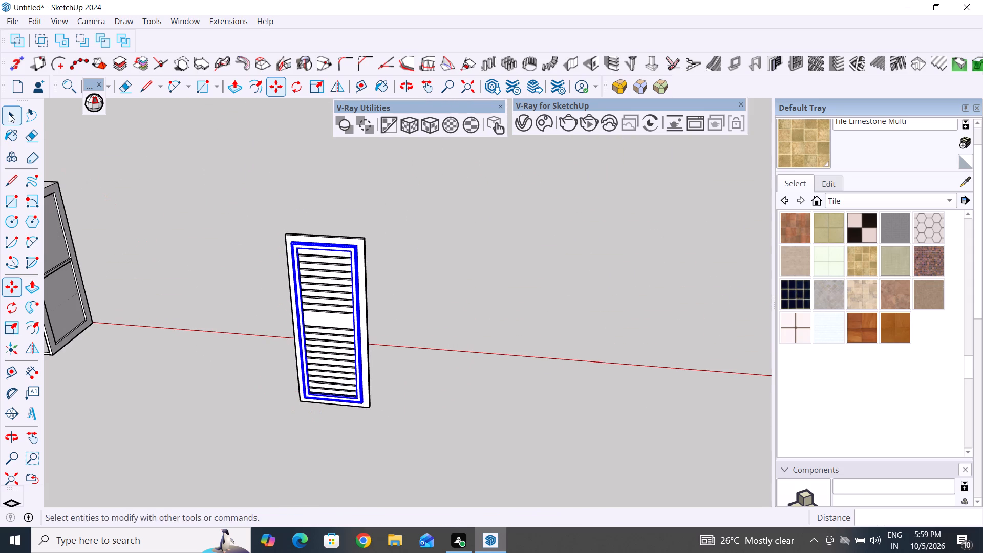
pyautogui.click(186, 359)
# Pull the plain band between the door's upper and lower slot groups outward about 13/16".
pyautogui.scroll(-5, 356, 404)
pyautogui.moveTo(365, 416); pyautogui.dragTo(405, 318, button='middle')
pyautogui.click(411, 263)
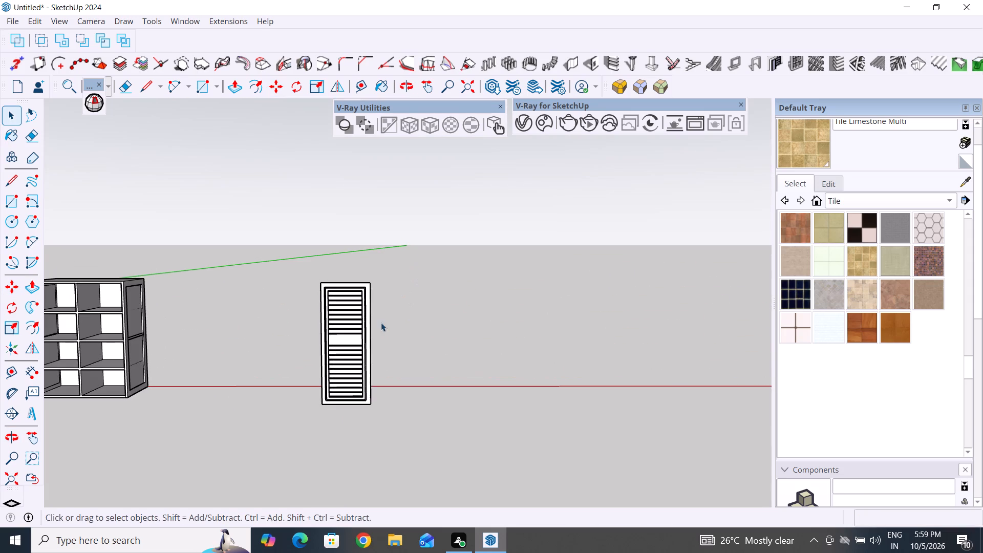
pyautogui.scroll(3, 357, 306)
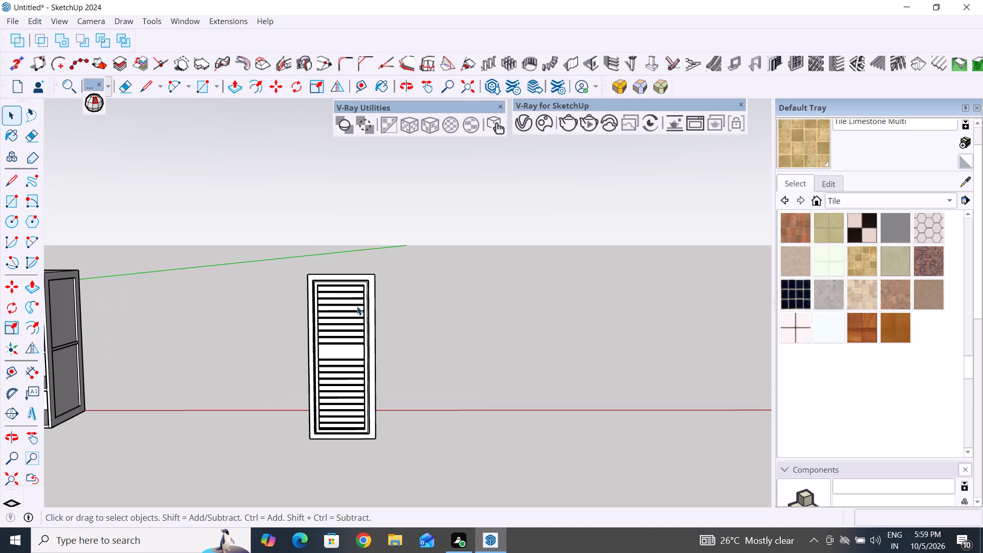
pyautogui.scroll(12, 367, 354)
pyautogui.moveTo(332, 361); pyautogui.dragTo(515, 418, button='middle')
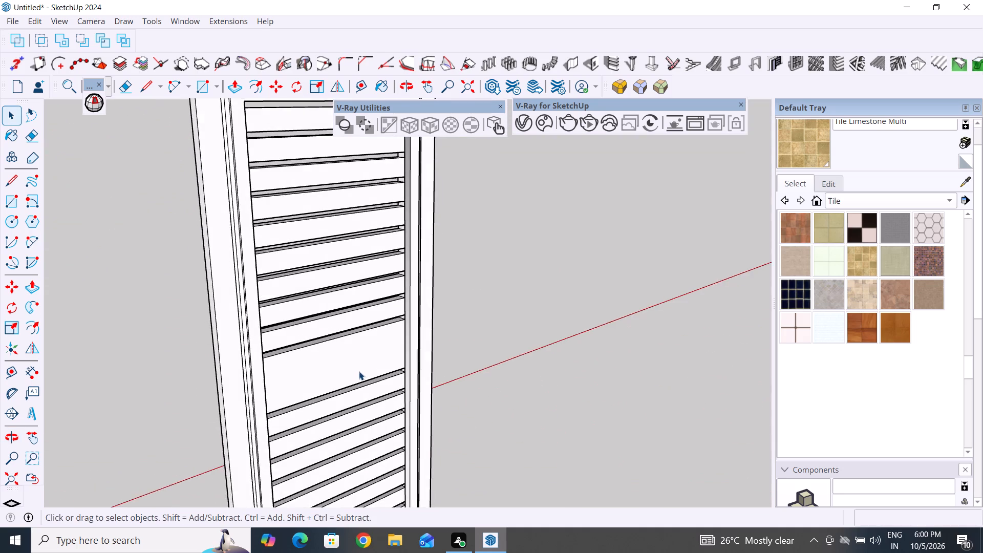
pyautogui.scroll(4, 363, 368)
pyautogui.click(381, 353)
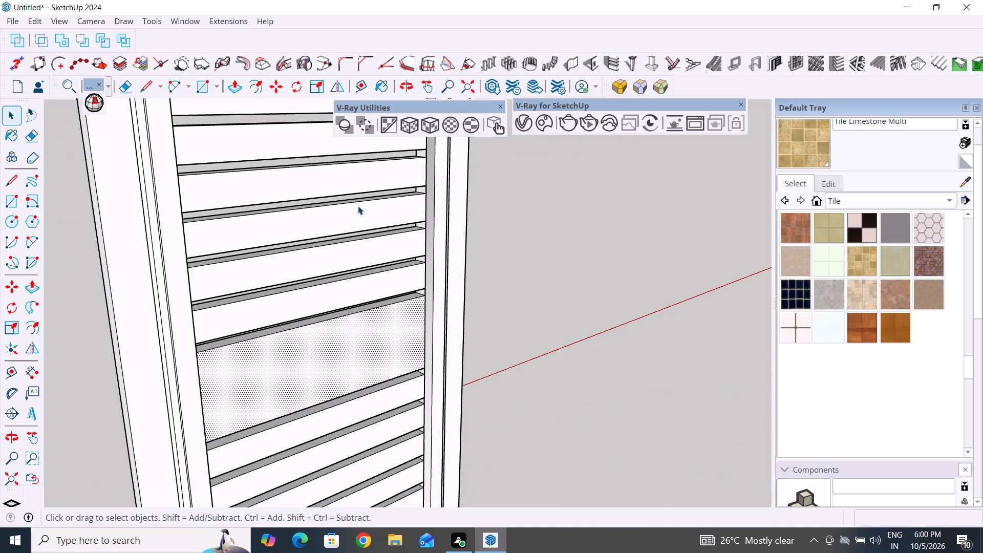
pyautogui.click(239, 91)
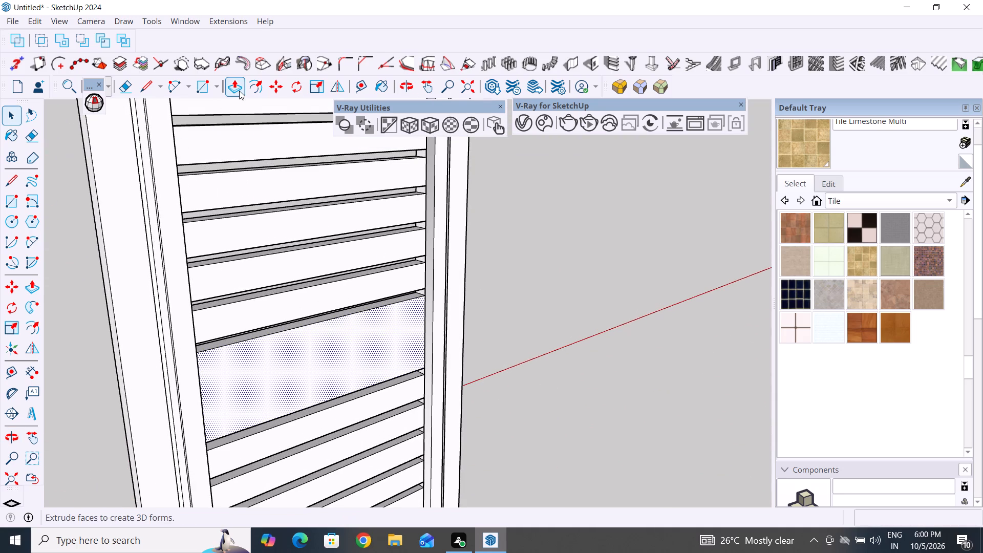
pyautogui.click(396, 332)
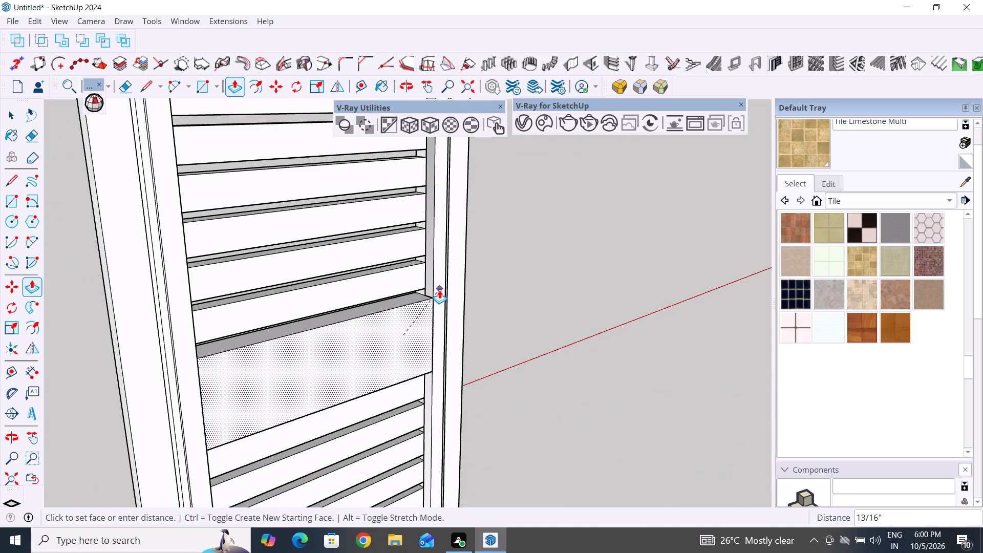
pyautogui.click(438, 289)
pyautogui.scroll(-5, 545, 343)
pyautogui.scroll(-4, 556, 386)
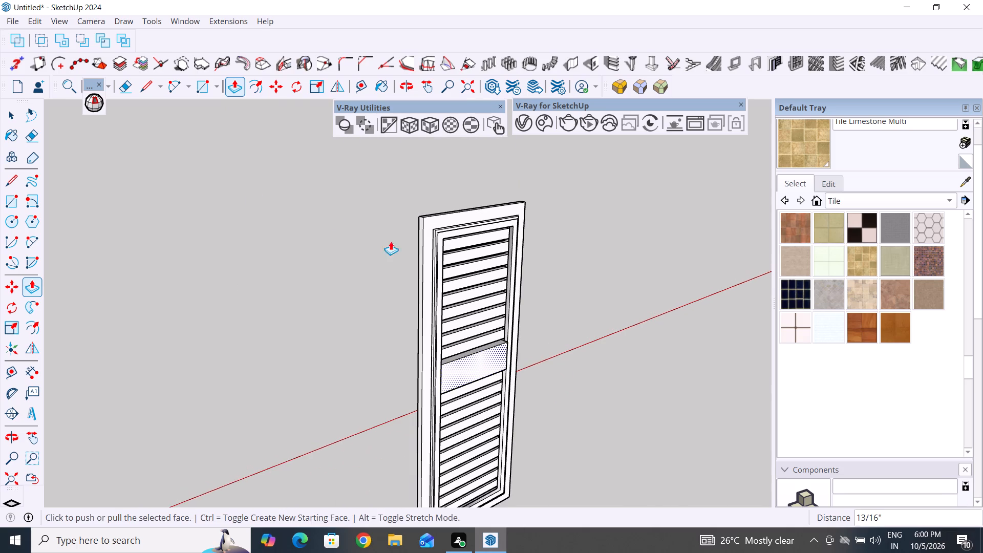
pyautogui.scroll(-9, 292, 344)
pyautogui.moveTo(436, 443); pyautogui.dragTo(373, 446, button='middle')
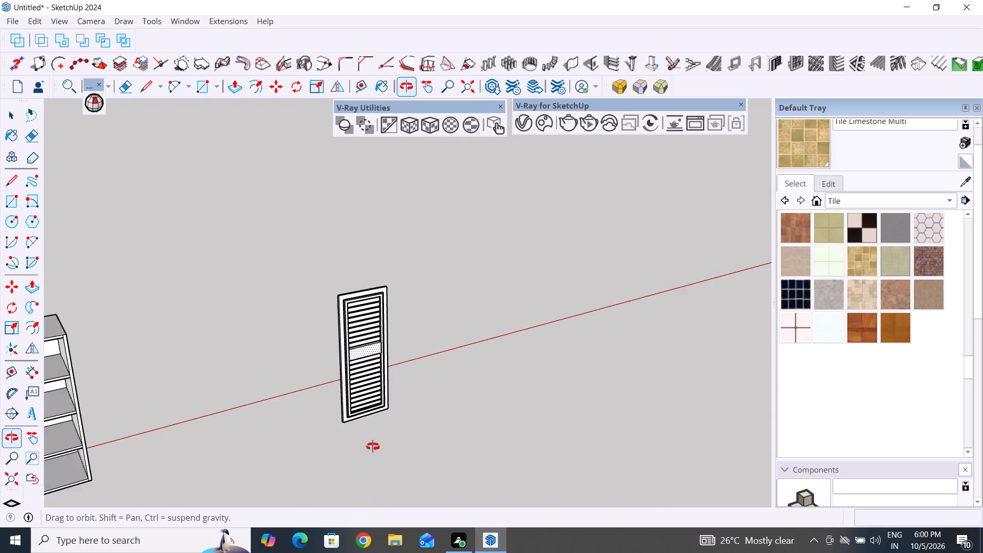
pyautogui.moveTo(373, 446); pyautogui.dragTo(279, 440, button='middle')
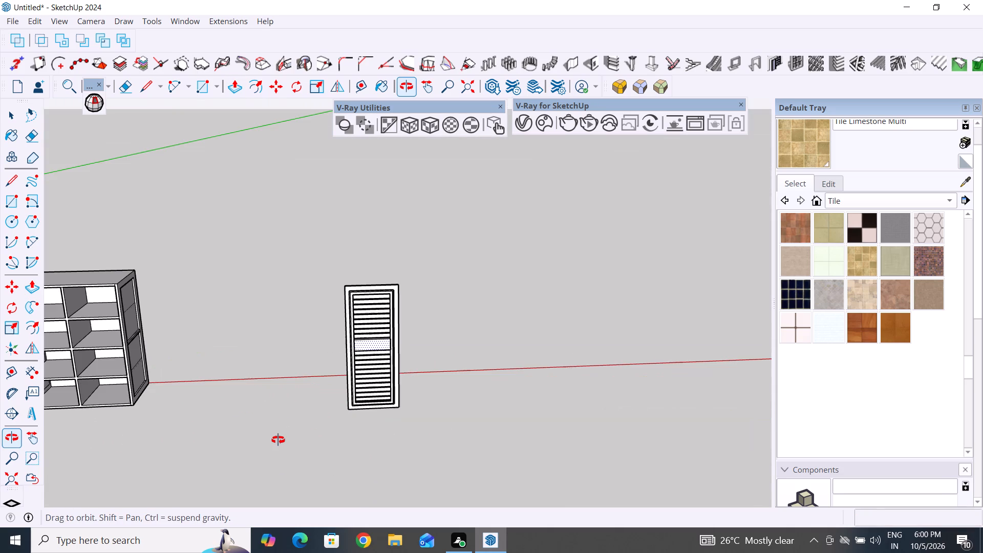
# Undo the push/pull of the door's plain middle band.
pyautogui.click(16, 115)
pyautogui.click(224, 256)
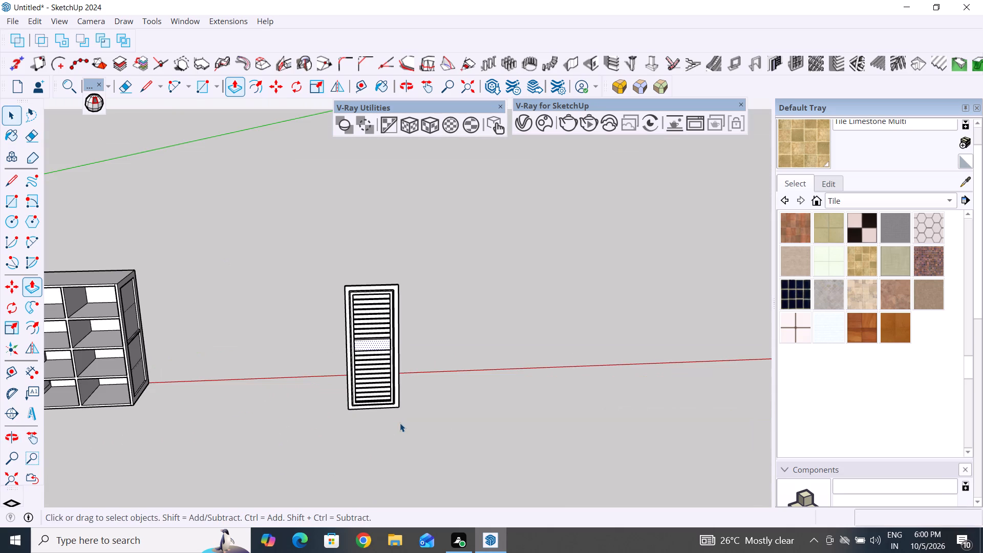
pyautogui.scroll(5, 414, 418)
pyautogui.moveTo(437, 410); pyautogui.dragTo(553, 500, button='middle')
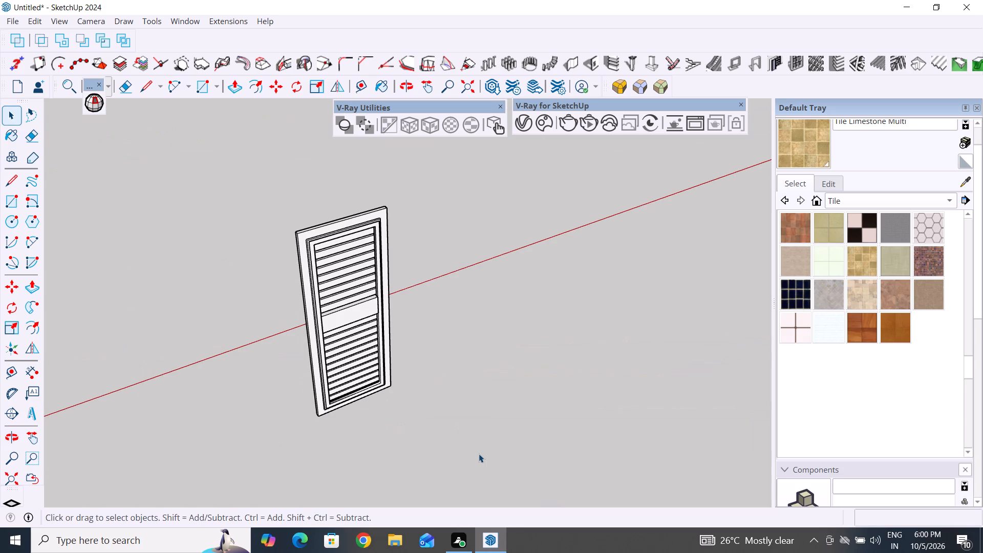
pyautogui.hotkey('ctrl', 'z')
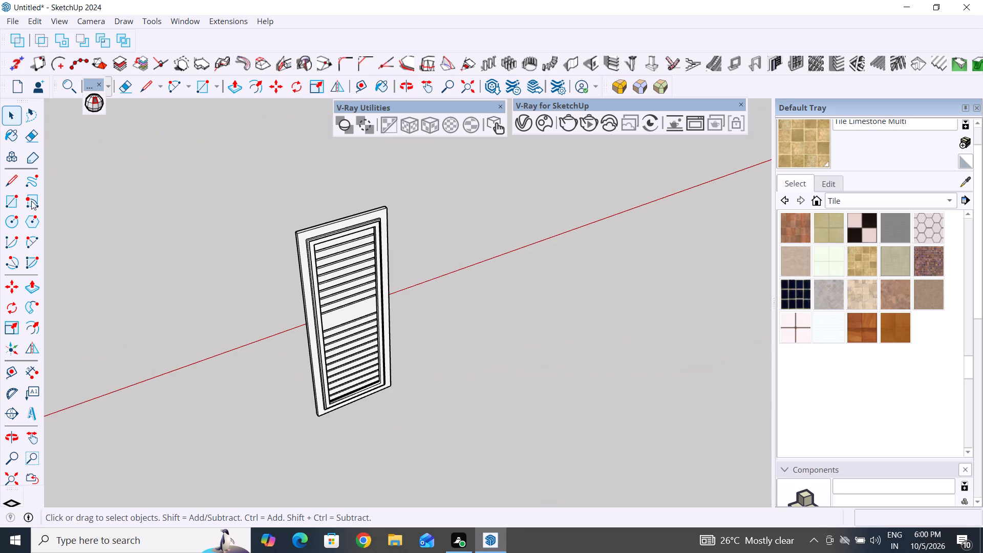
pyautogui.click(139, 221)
# Make the whole louvred door, including its surrounding frame, into a single group.
pyautogui.scroll(-5, 372, 396)
pyautogui.moveTo(423, 423); pyautogui.dragTo(336, 356, button='middle')
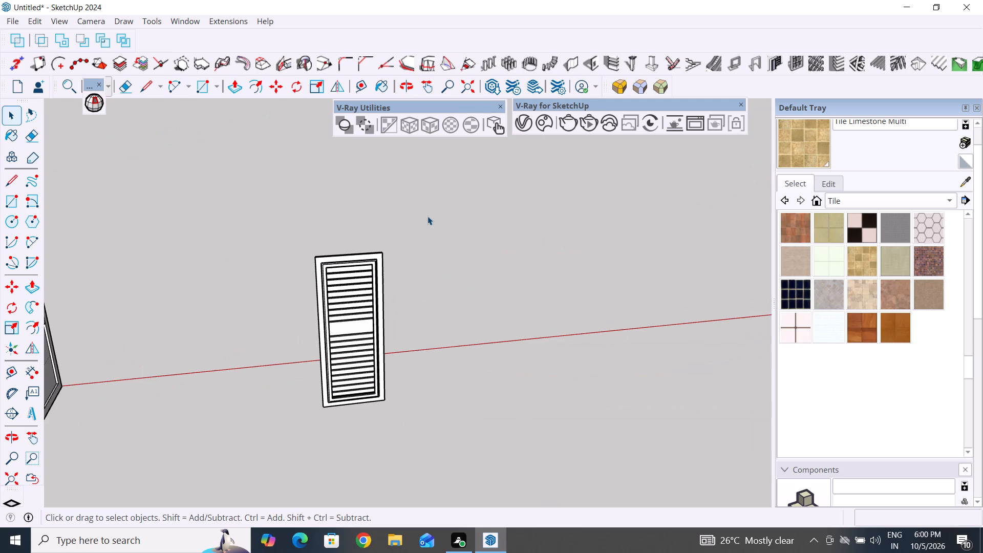
pyautogui.moveTo(428, 216); pyautogui.dragTo(283, 451)
pyautogui.rightClick(350, 377)
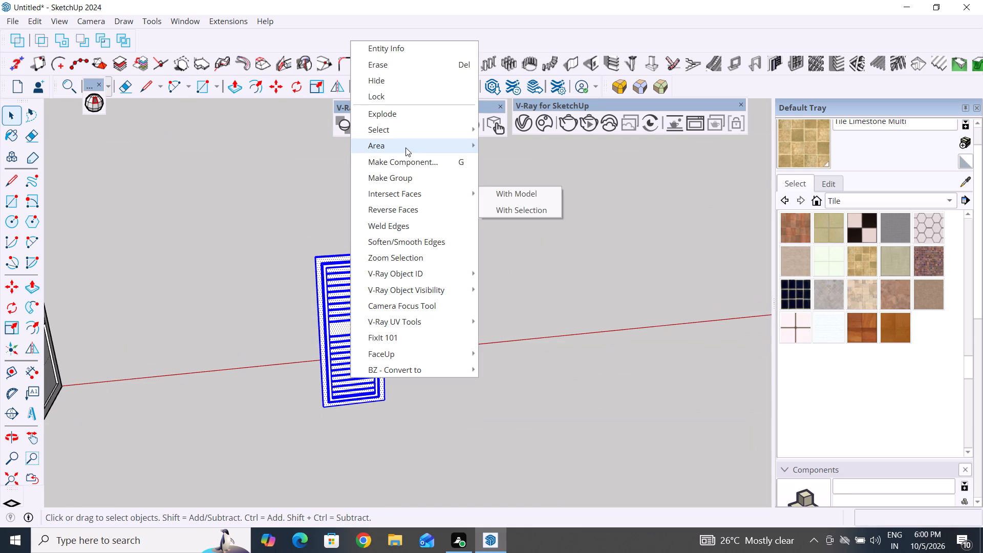
pyautogui.click(396, 179)
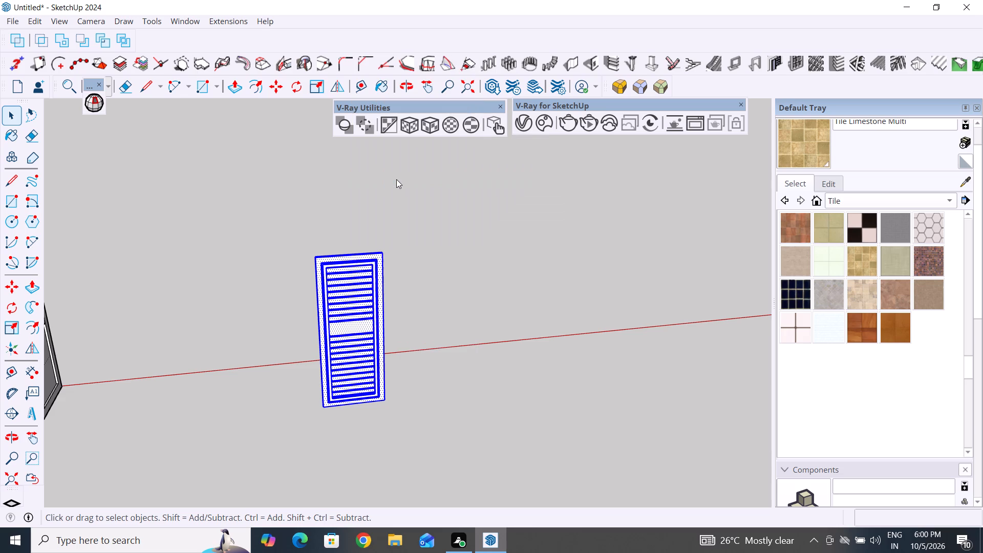
pyautogui.click(561, 413)
# Save the model as SHOE RACK1 in the Sketchup intership file folder under Documents.
pyautogui.scroll(-5, 499, 415)
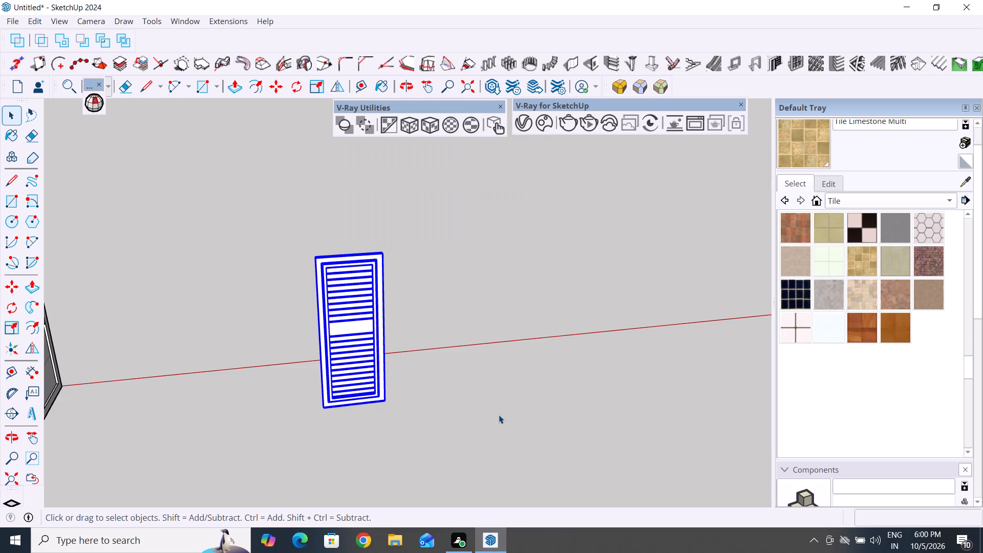
pyautogui.scroll(-6, 499, 415)
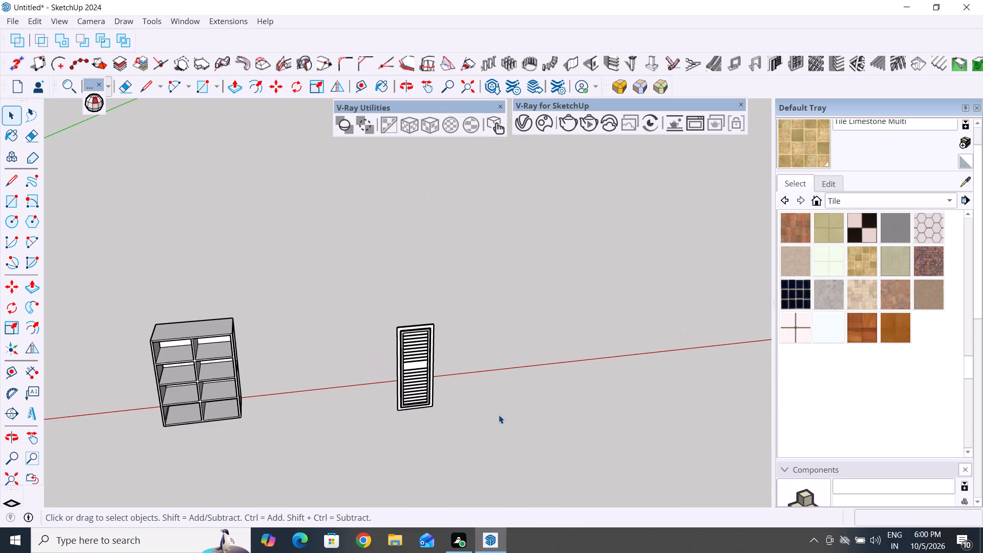
pyautogui.click(16, 22)
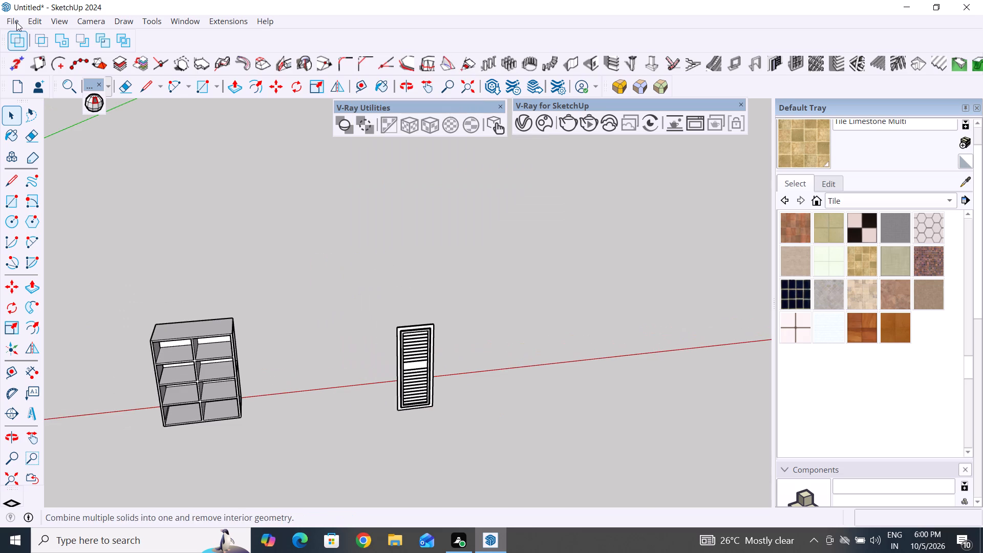
pyautogui.click(41, 103)
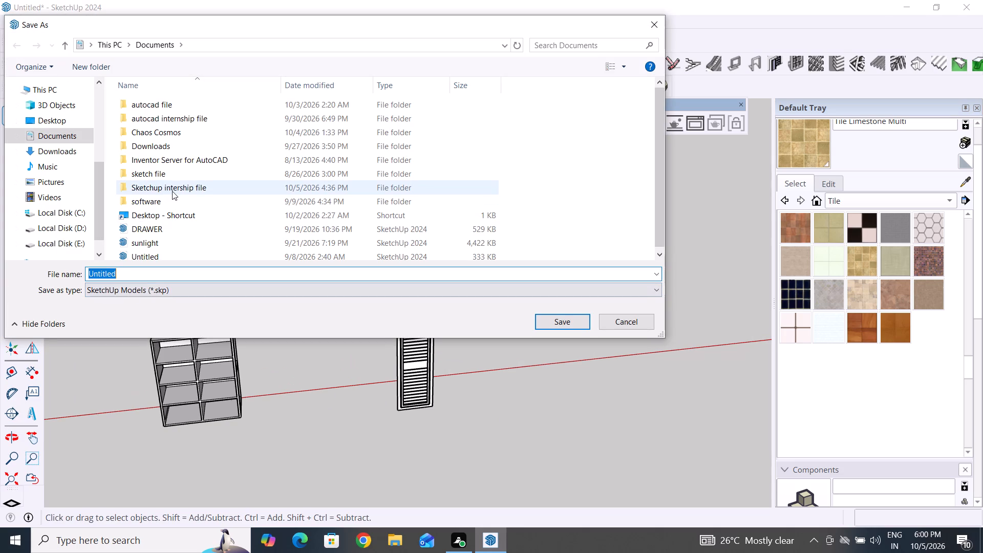
pyautogui.doubleClick(174, 191)
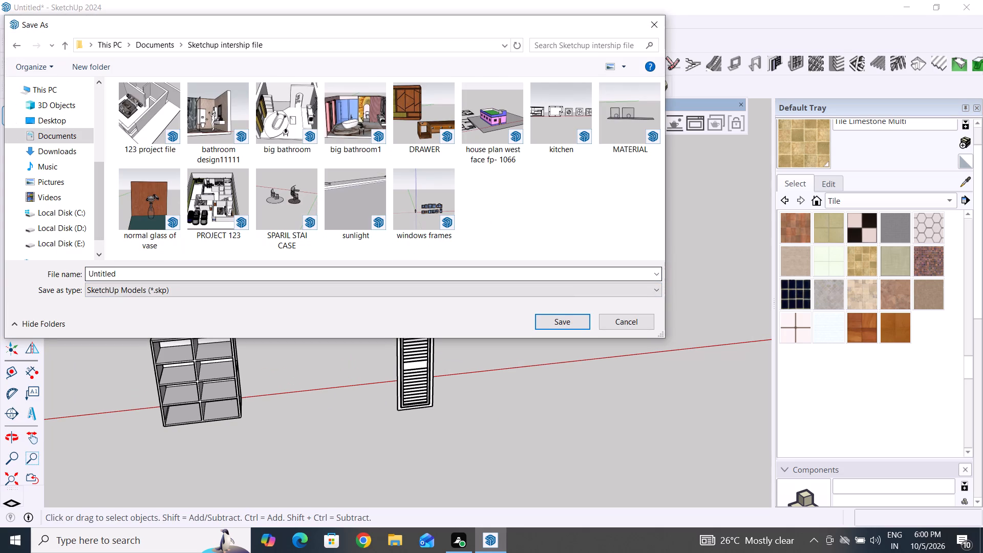
pyautogui.click(147, 272)
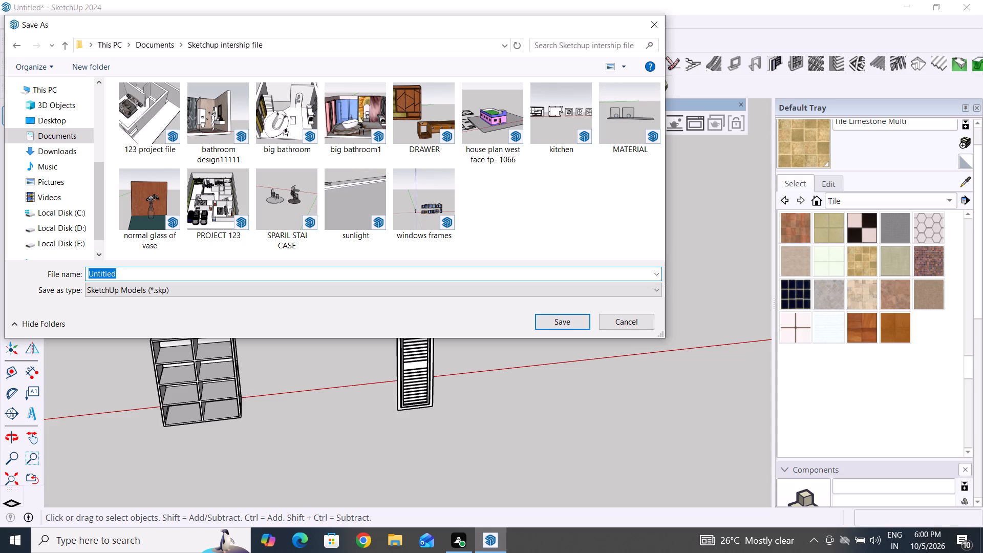
pyautogui.press('BackSpace')
pyautogui.press('BackSpace')
pyautogui.press('BackSpace')
pyautogui.press('BackSpace')
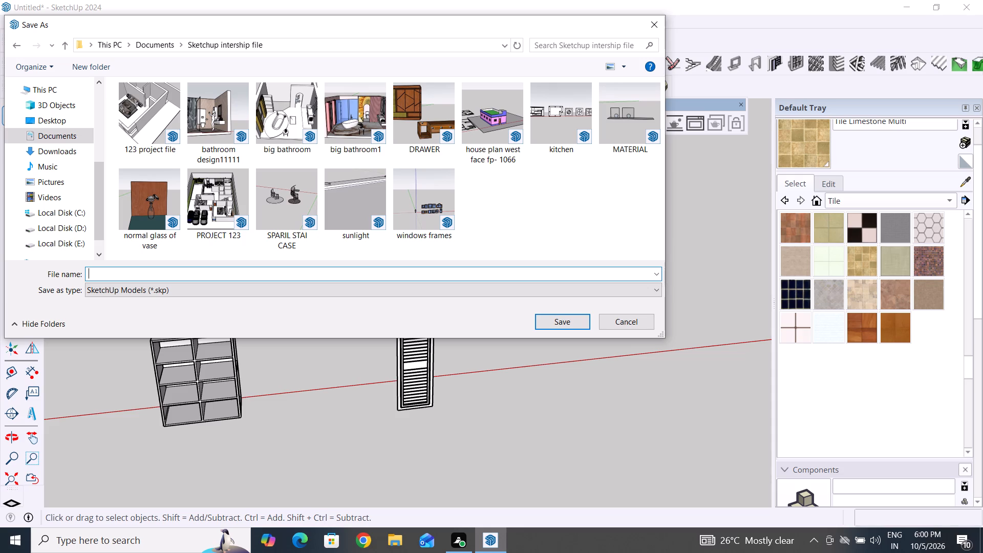
pyautogui.press('s')
pyautogui.press('h')
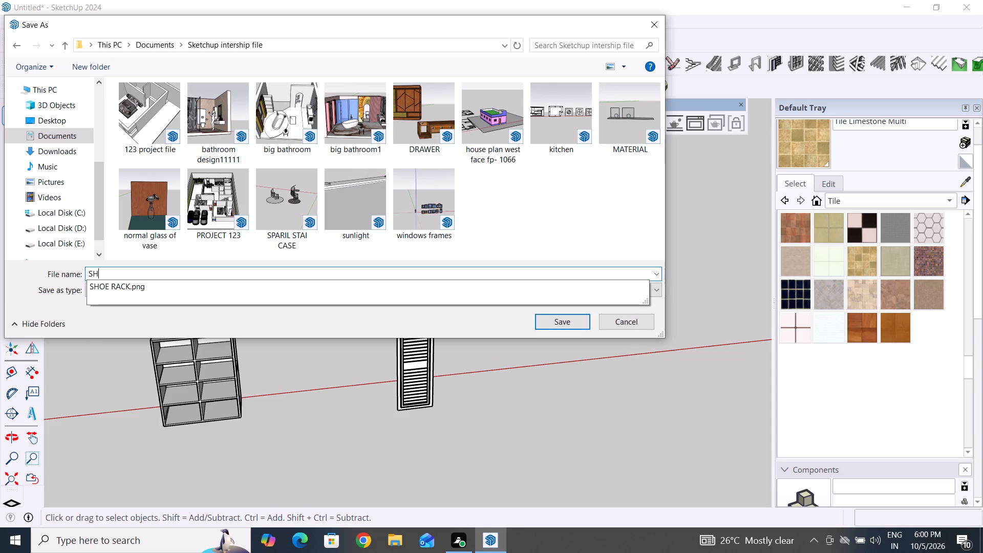
pyautogui.write('OE RAC')
pyautogui.press('k')
pyautogui.press('1')
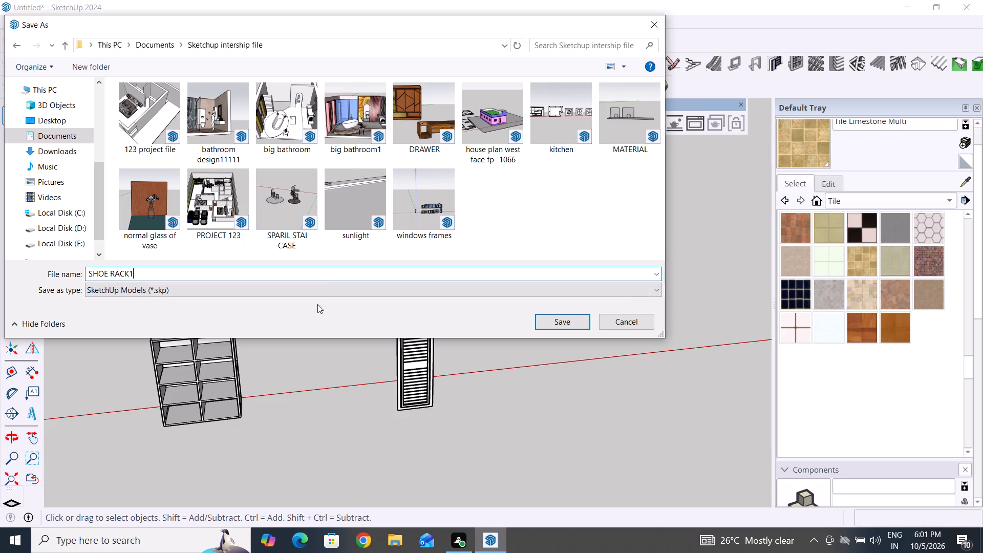
pyautogui.click(564, 324)
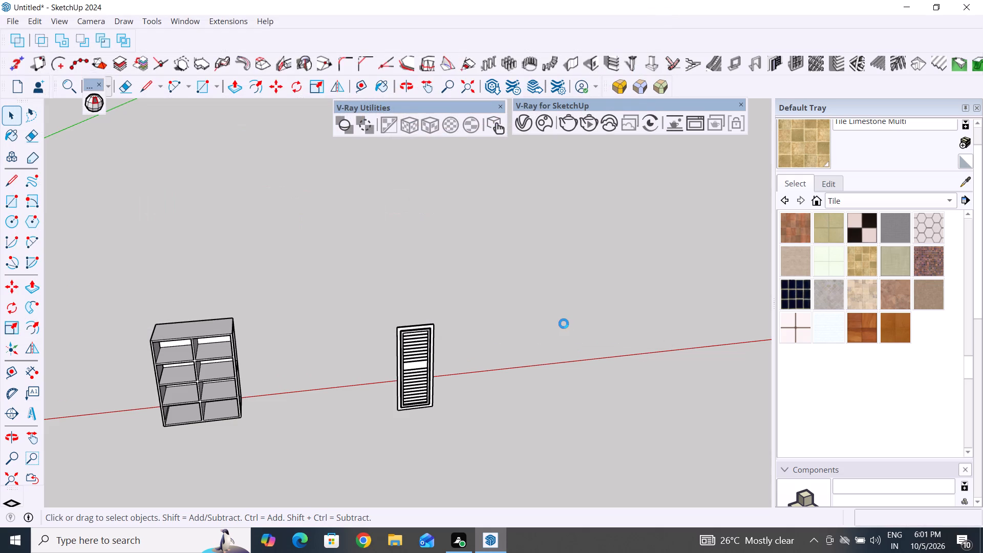
# Copy the louvred door group from its bottom outer corner onto the shoe rack's front bottom corner, covering one column of compartments.
pyautogui.scroll(-2, 513, 310)
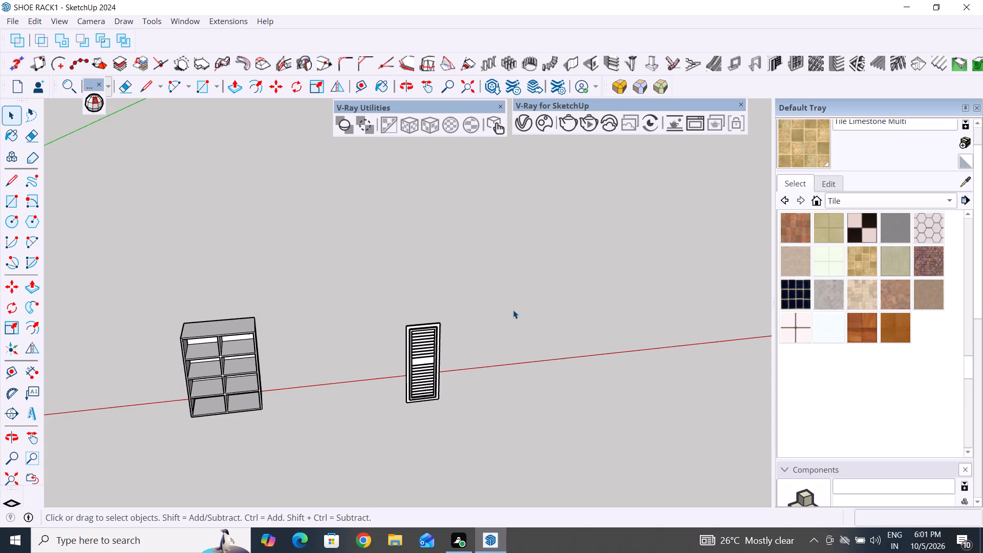
pyautogui.scroll(-10, 513, 310)
pyautogui.scroll(3, 413, 374)
pyautogui.scroll(5, 481, 349)
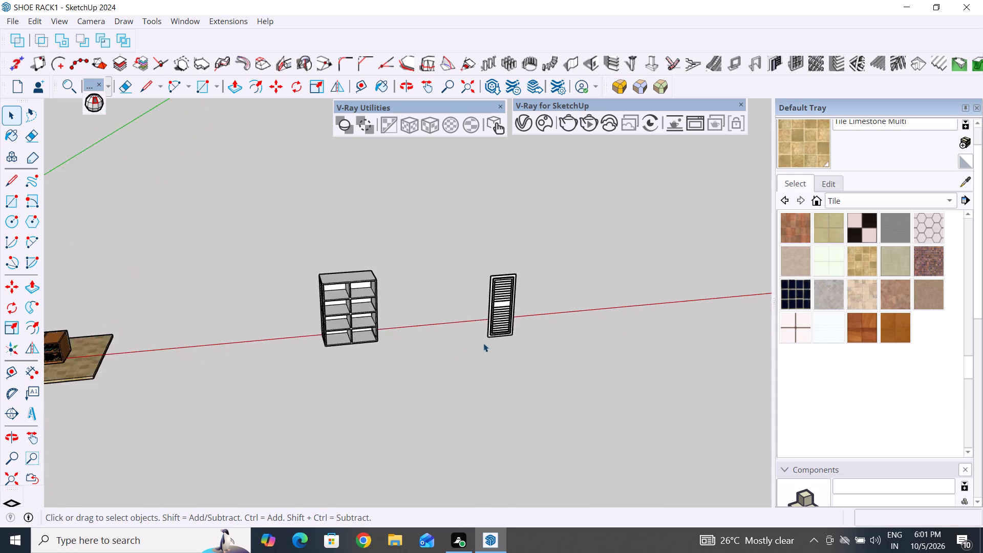
pyautogui.scroll(4, 483, 343)
pyautogui.click(515, 323)
pyautogui.scroll(4, 500, 353)
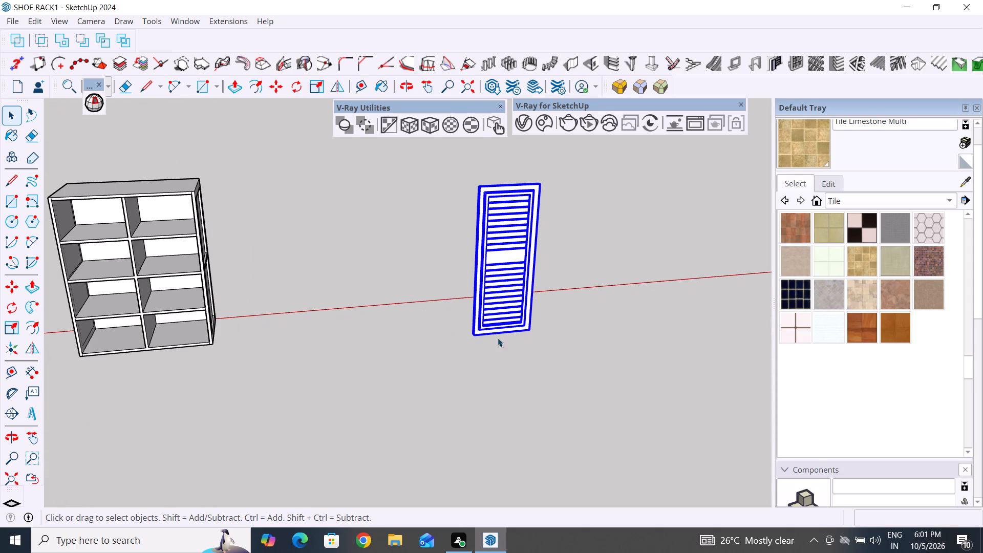
pyautogui.moveTo(474, 323); pyautogui.dragTo(645, 329, button='middle')
pyautogui.scroll(5, 408, 322)
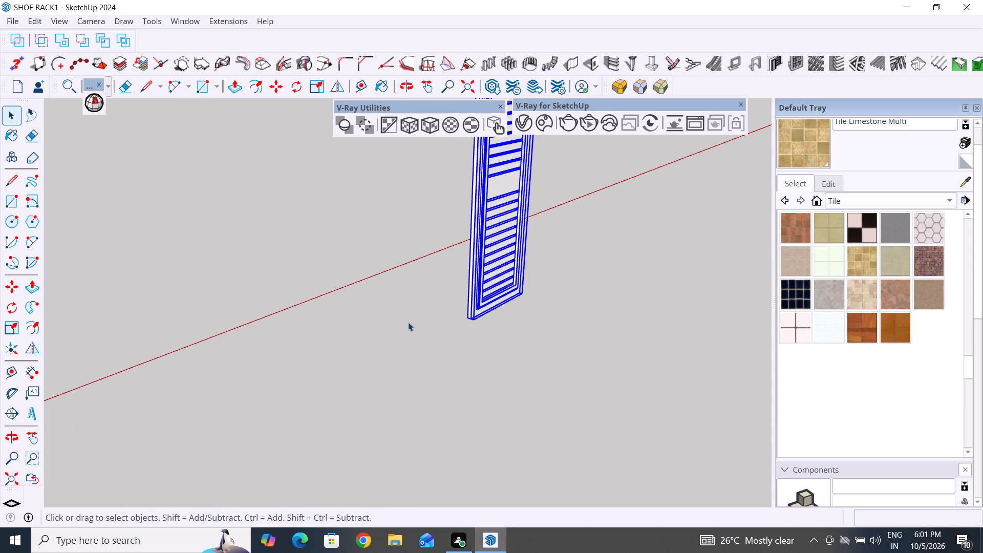
pyautogui.press('m')
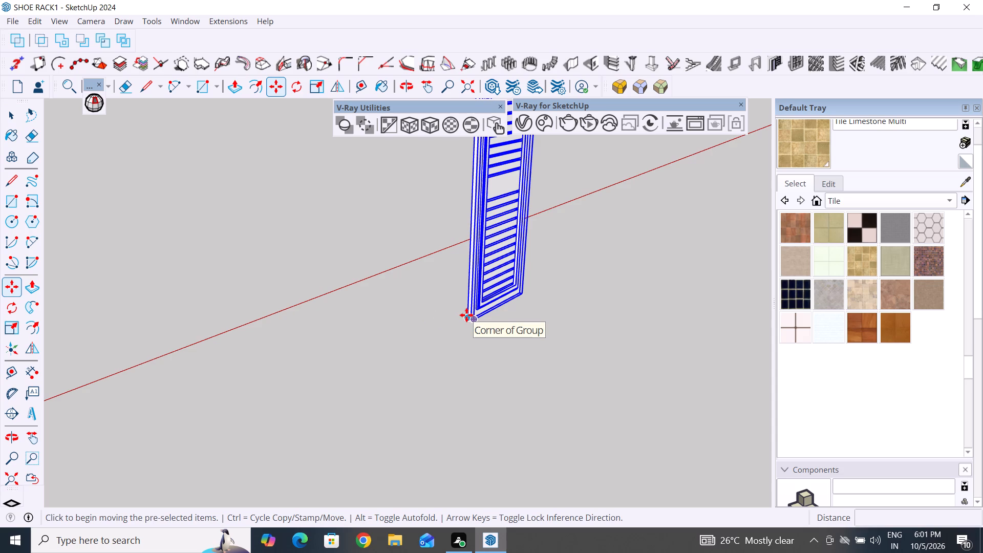
pyautogui.keyDown('ctrl'); pyautogui.click(466, 315); pyautogui.keyUp('ctrl')
pyautogui.scroll(-11, 550, 321)
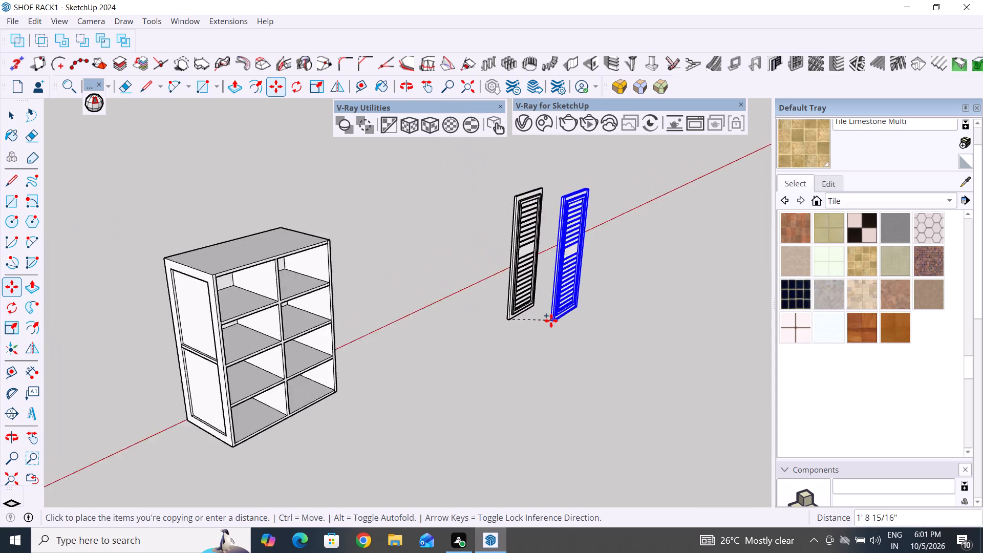
pyautogui.scroll(-1, 551, 321)
pyautogui.scroll(10, 369, 395)
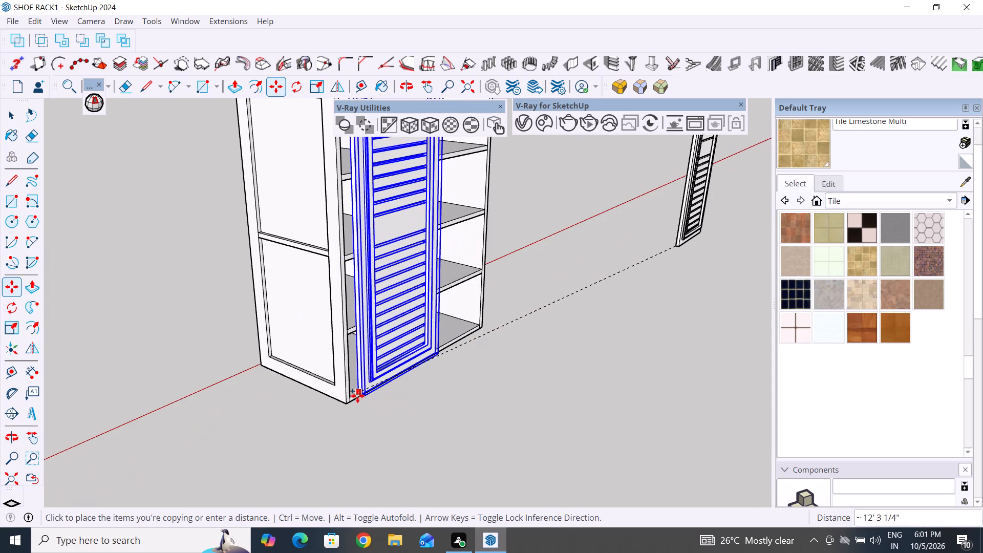
pyautogui.scroll(11, 349, 402)
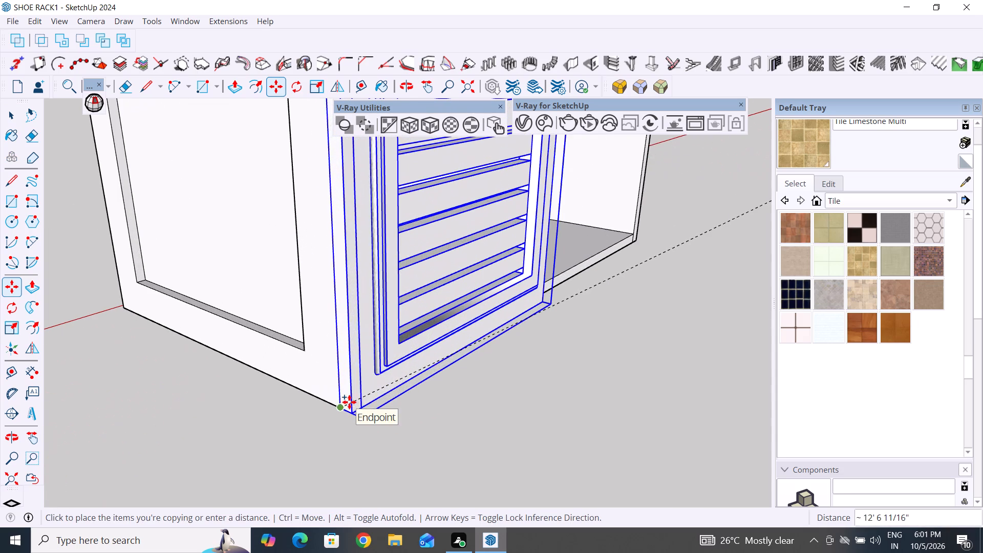
pyautogui.click(340, 406)
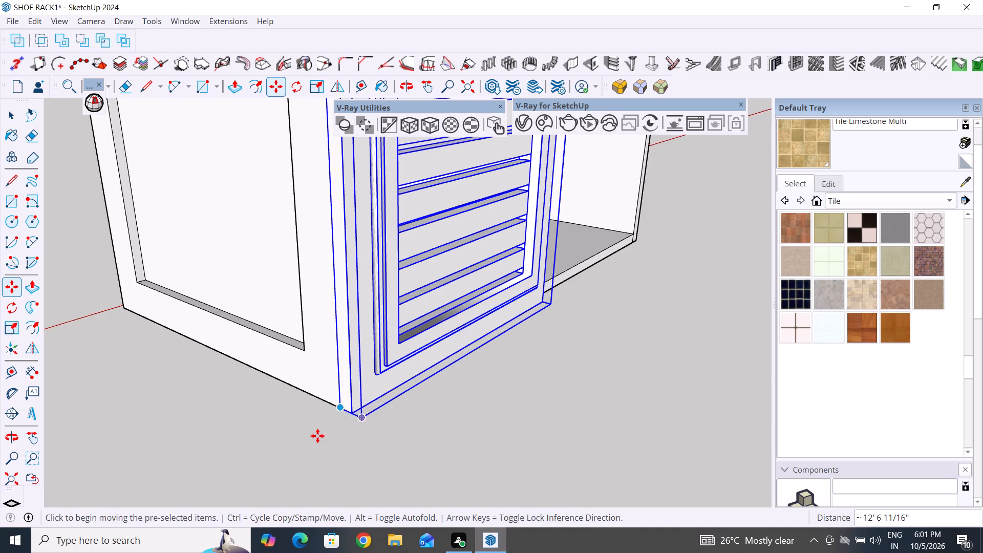
pyautogui.scroll(-18, 317, 436)
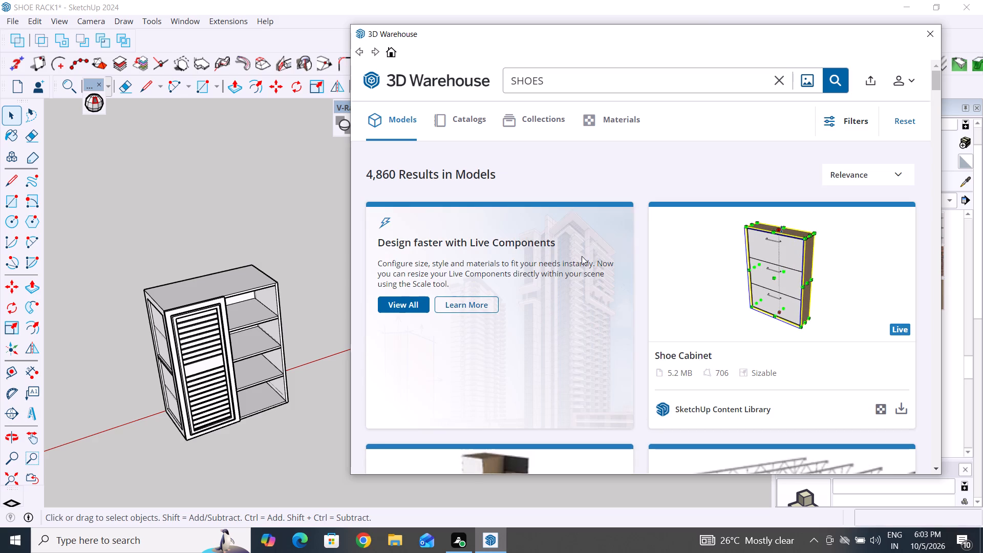
# From the 3D Warehouse results for SHOES, load the 14 MB Shoes model with five multicoloured high-top pairs directly into the model.
pyautogui.scroll(-7, 708, 273)
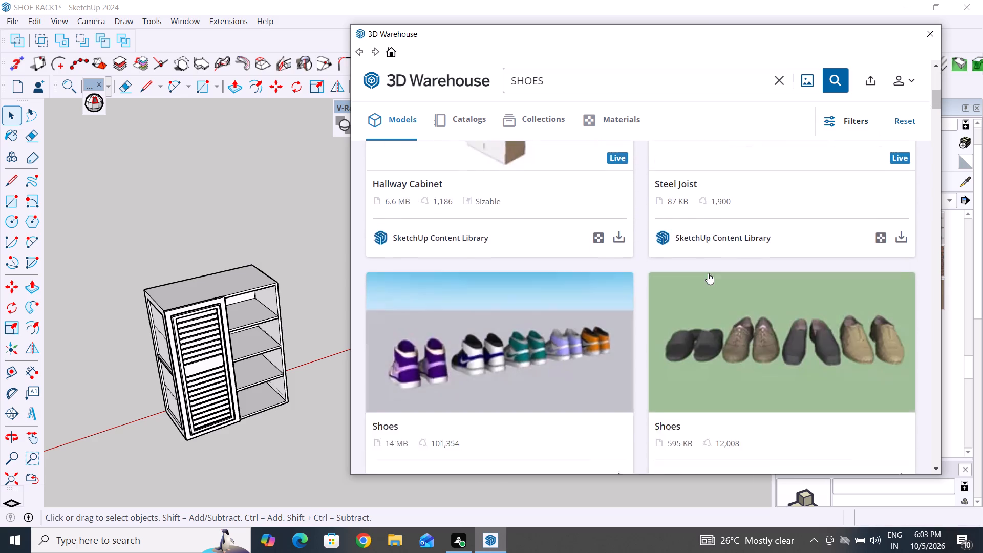
pyautogui.scroll(-2, 708, 273)
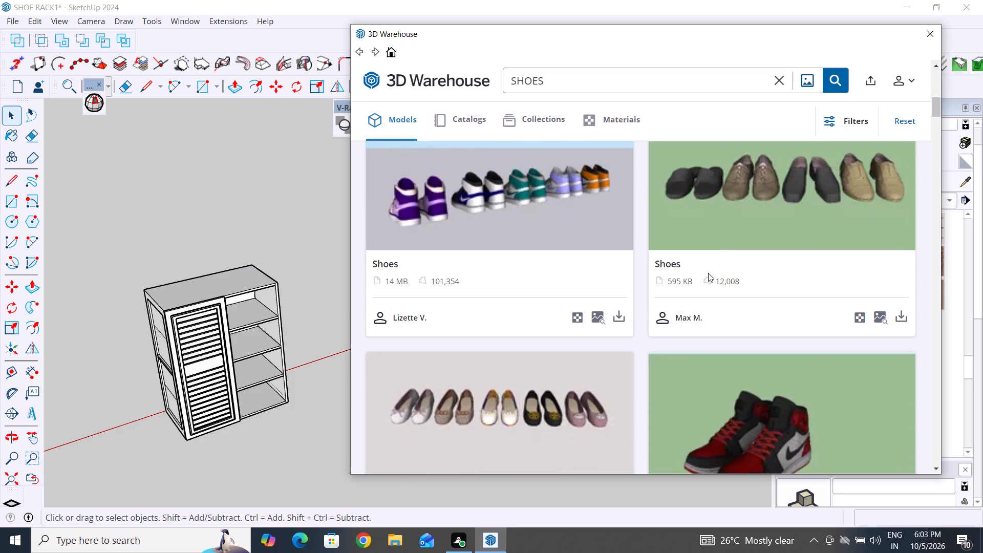
pyautogui.scroll(-8, 708, 273)
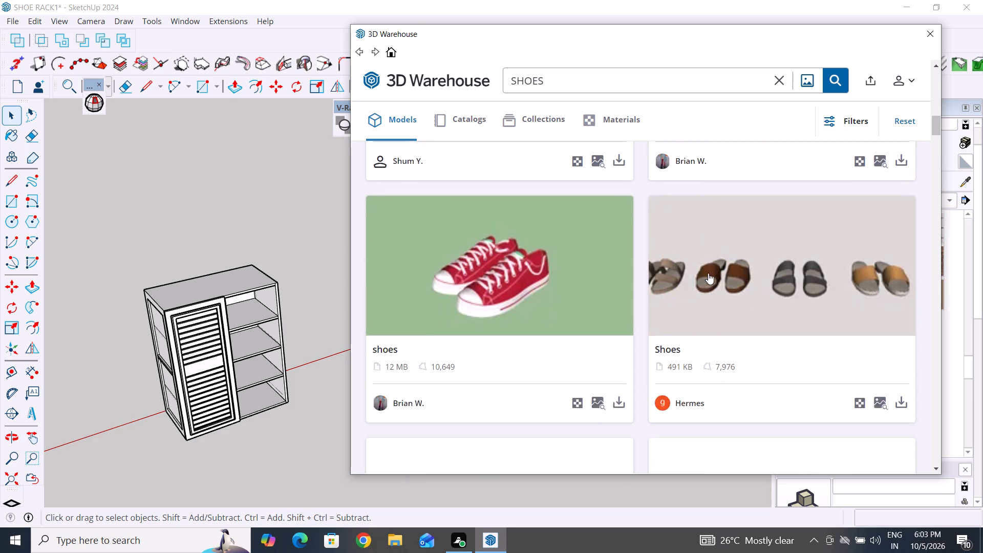
pyautogui.scroll(-3, 708, 273)
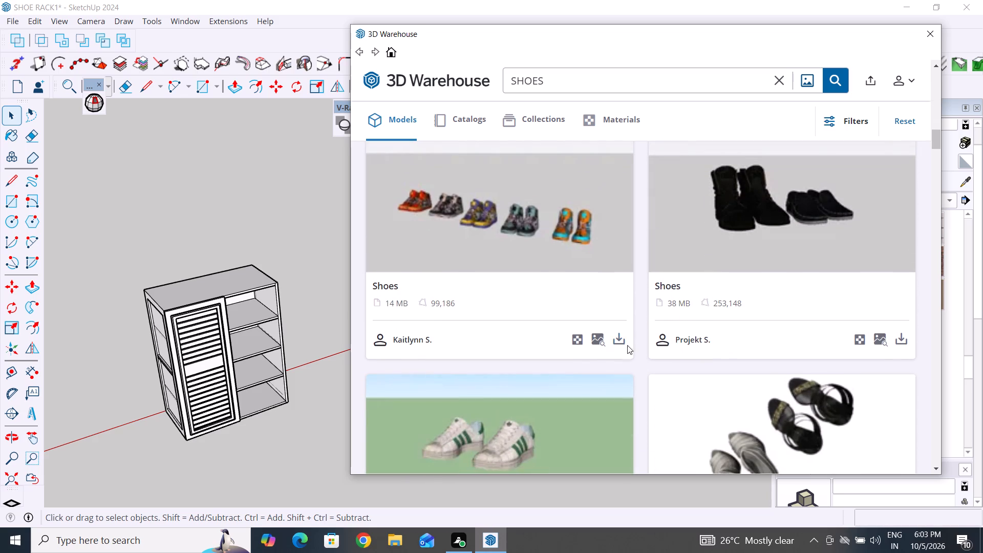
pyautogui.click(617, 344)
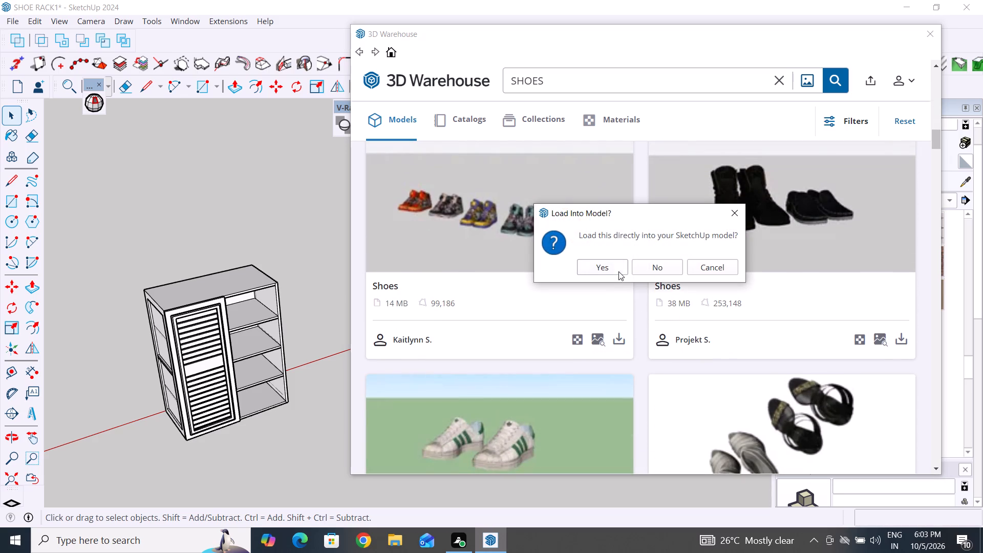
pyautogui.click(618, 271)
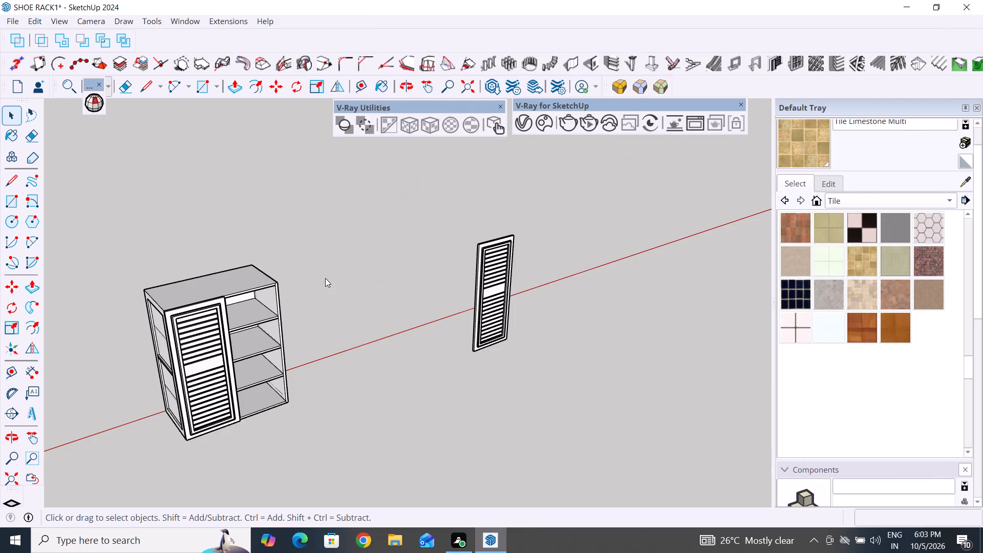
# Place the loaded row of five shoe pairs on the open ground in front of the detached louvred door.
pyautogui.scroll(-2, 543, 313)
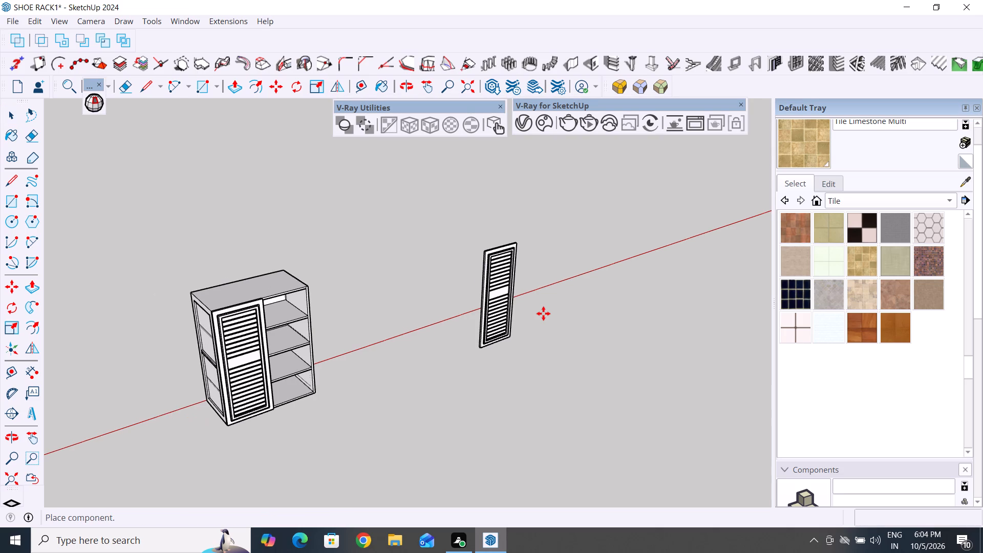
pyautogui.scroll(-7, 411, 323)
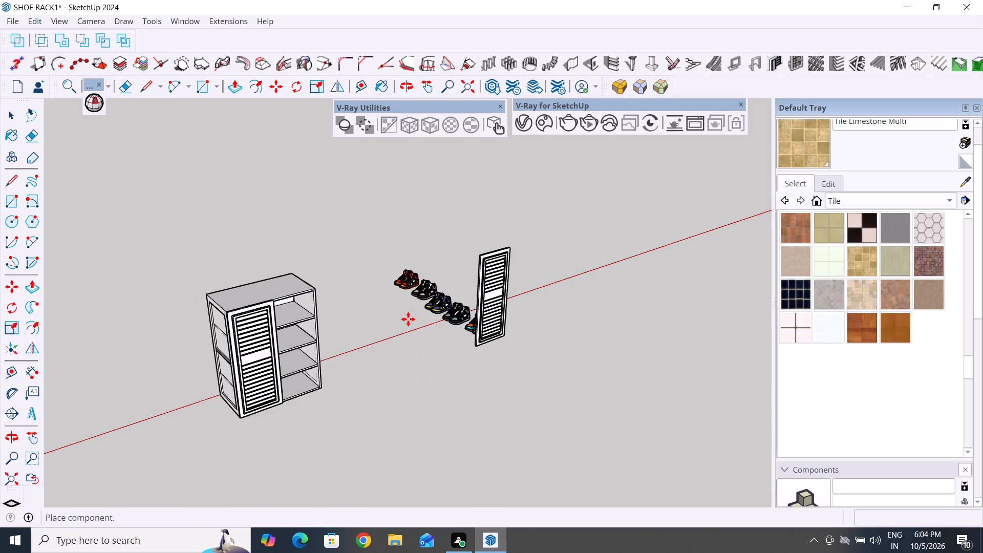
pyautogui.scroll(-3, 408, 319)
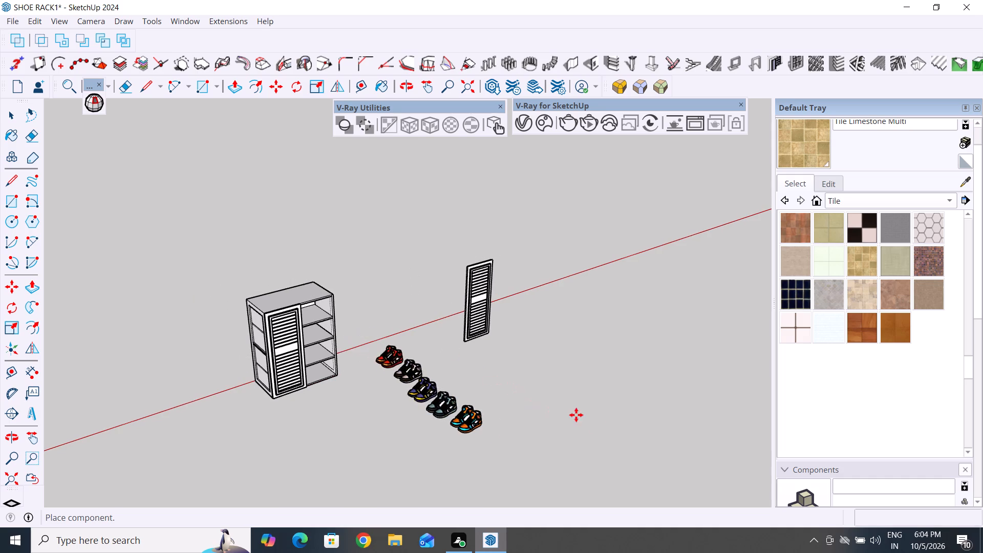
pyautogui.click(641, 429)
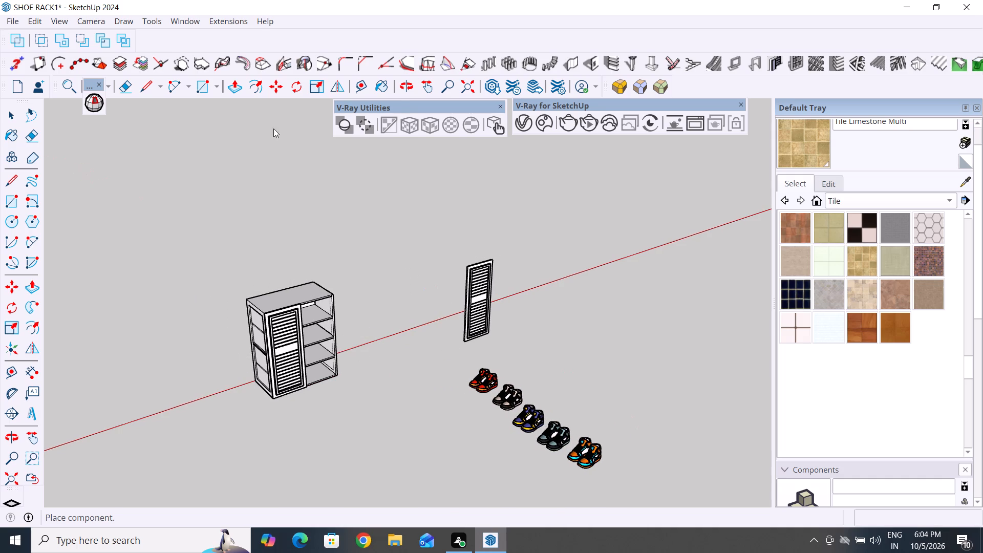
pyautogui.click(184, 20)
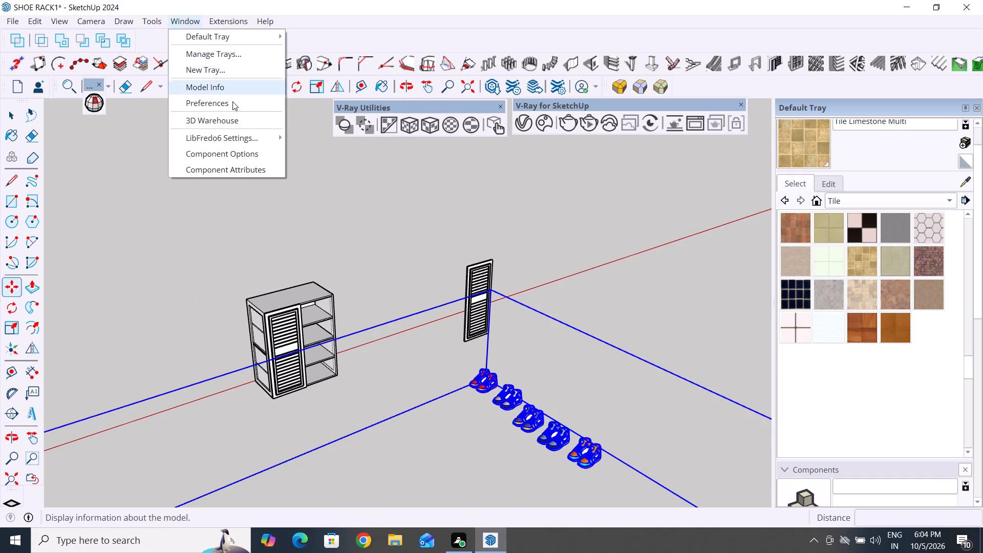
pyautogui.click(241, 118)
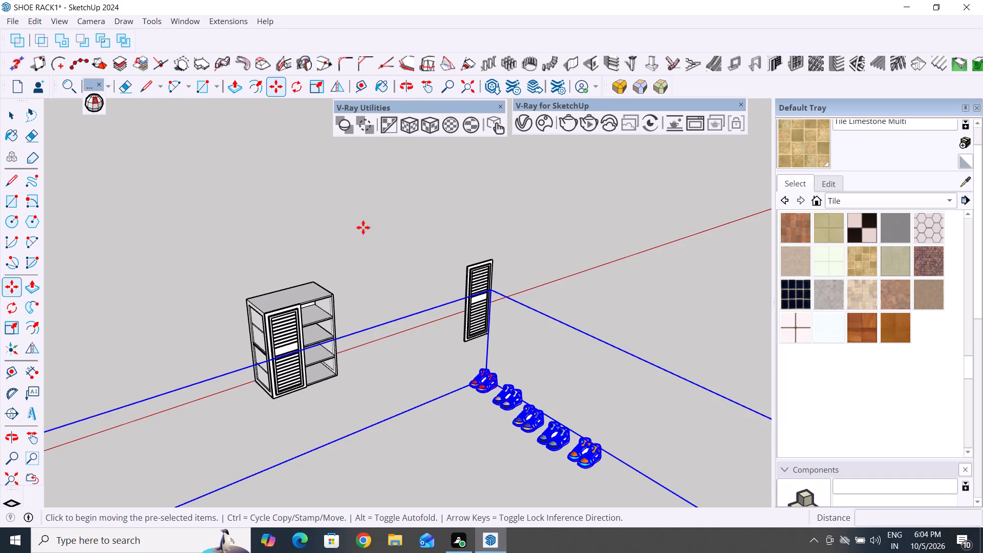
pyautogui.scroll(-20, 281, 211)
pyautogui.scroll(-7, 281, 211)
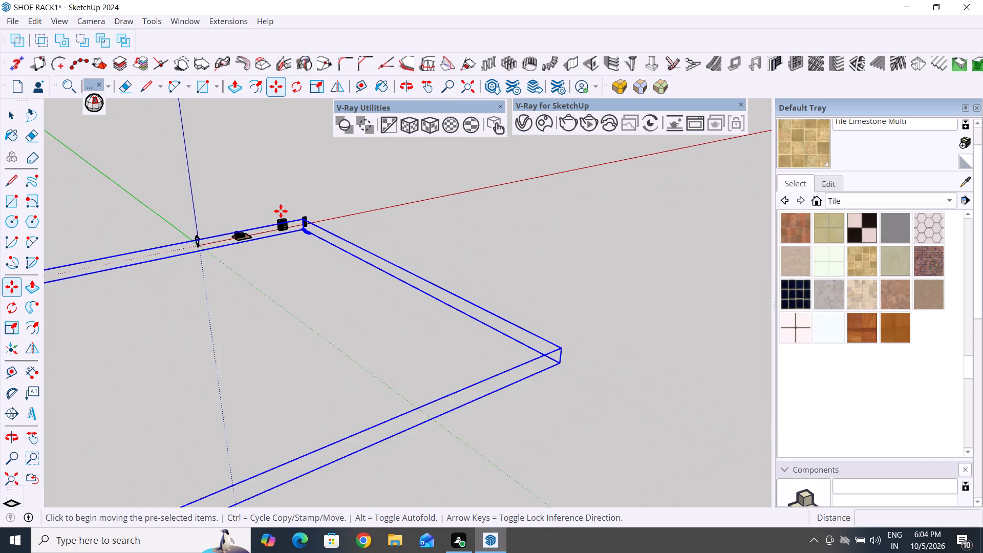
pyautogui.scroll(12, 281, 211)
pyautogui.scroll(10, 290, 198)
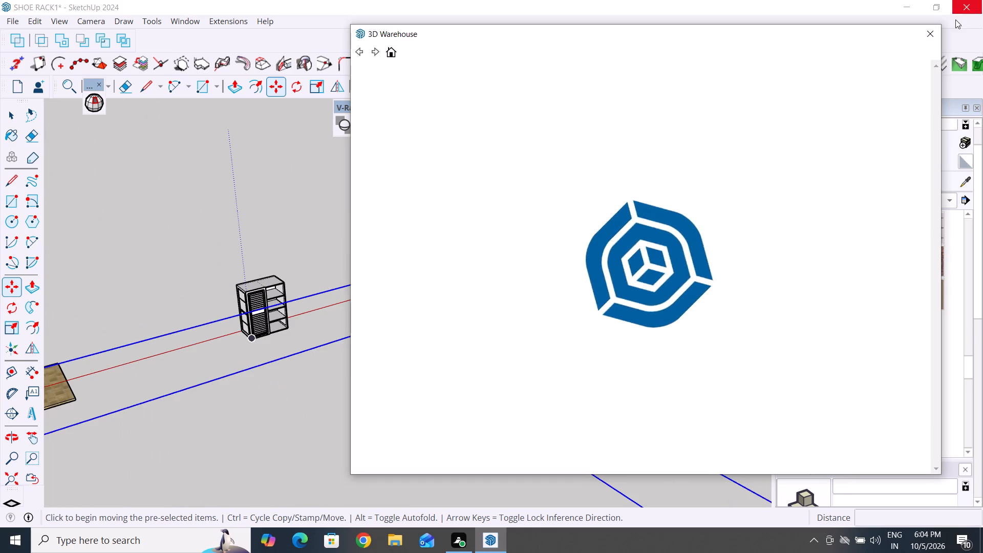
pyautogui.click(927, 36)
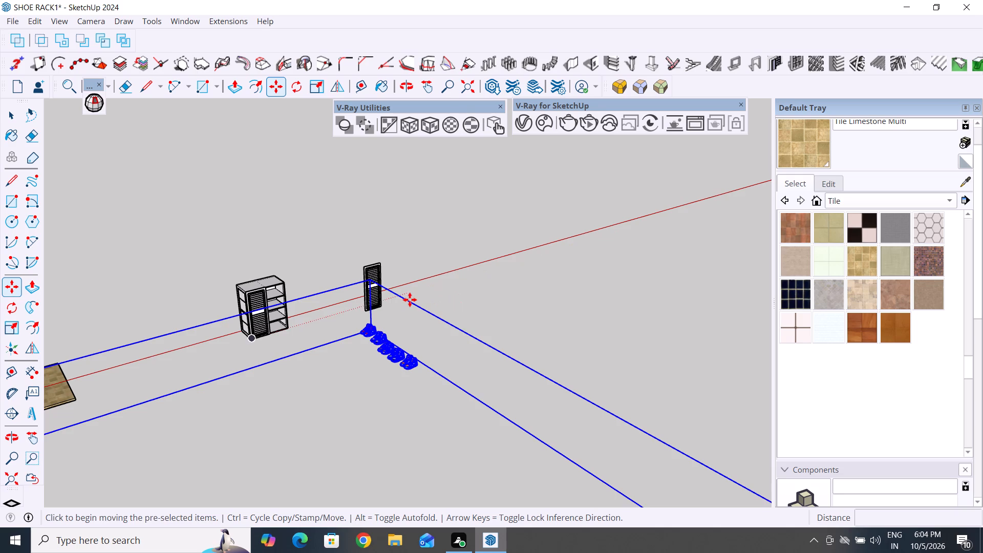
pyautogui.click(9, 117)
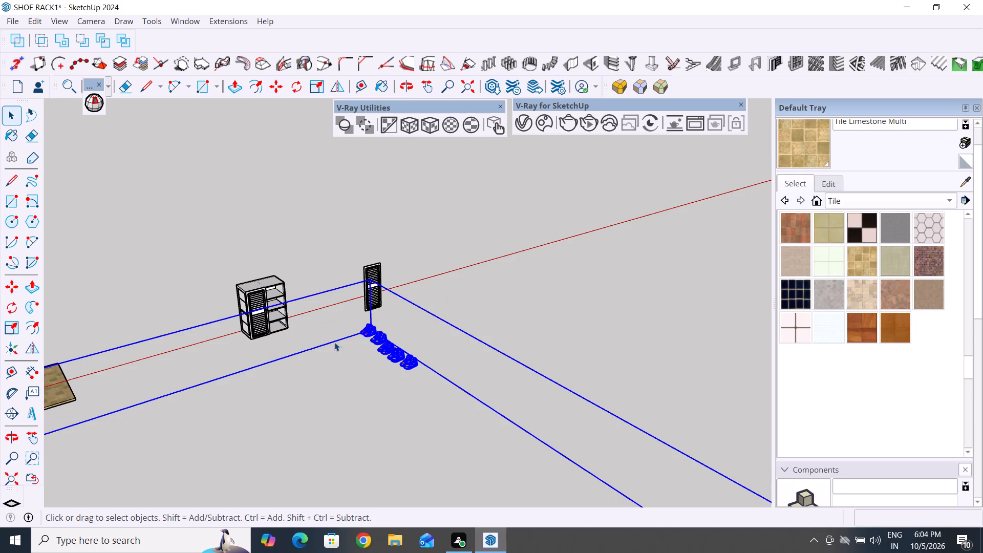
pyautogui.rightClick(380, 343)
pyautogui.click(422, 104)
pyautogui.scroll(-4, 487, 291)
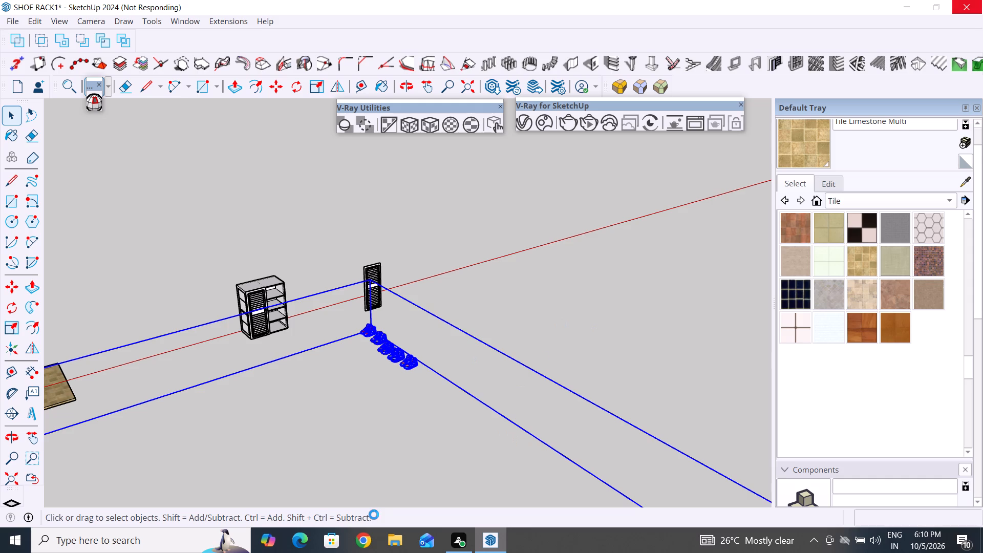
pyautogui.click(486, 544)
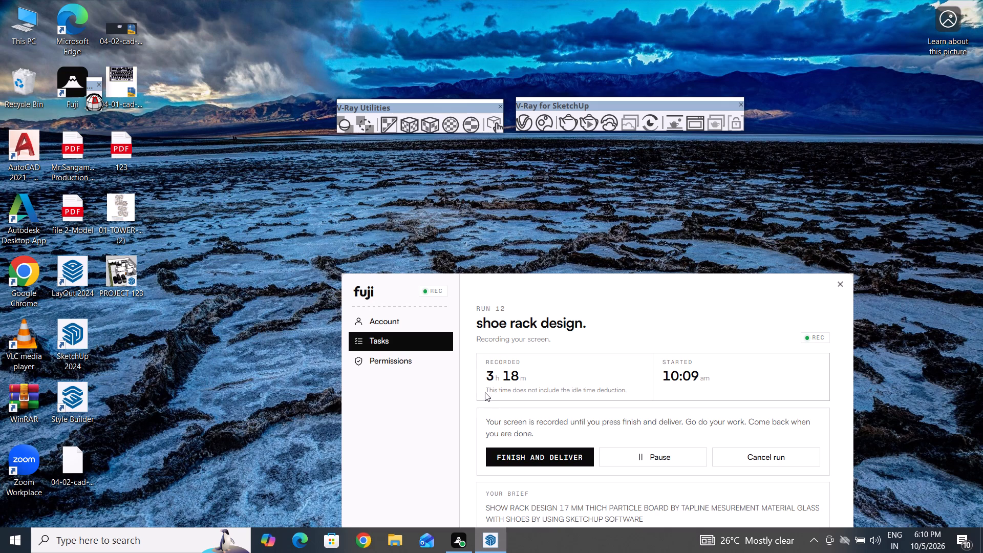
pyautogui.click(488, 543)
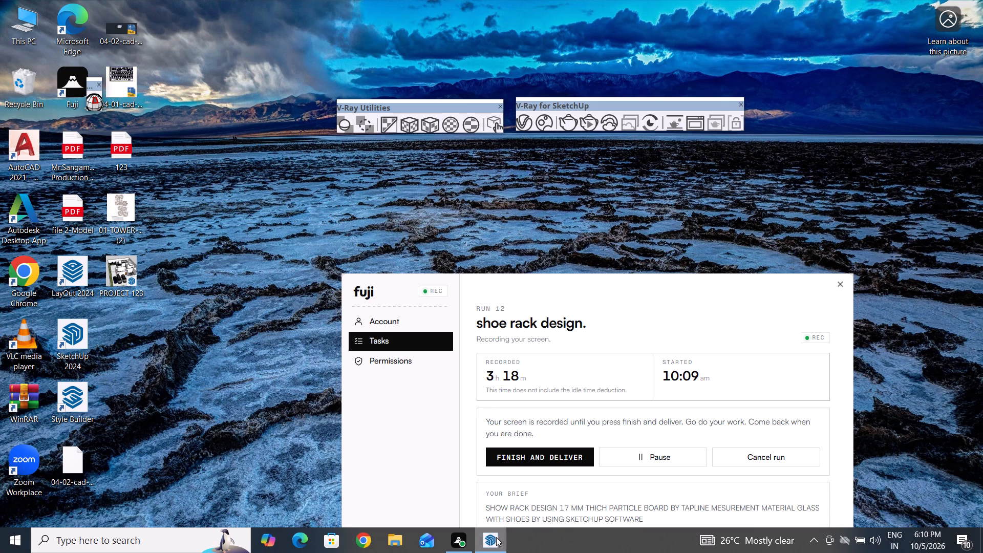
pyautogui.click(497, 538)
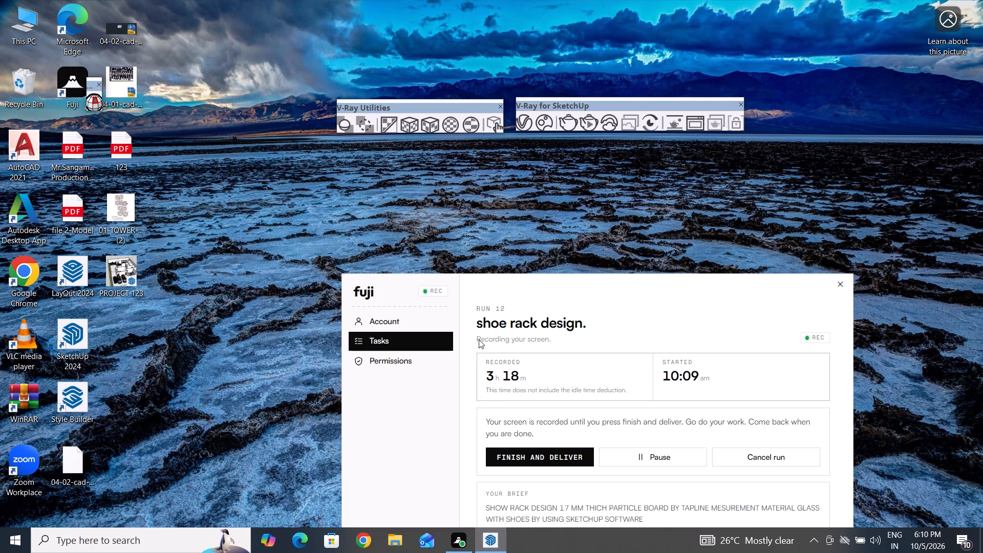
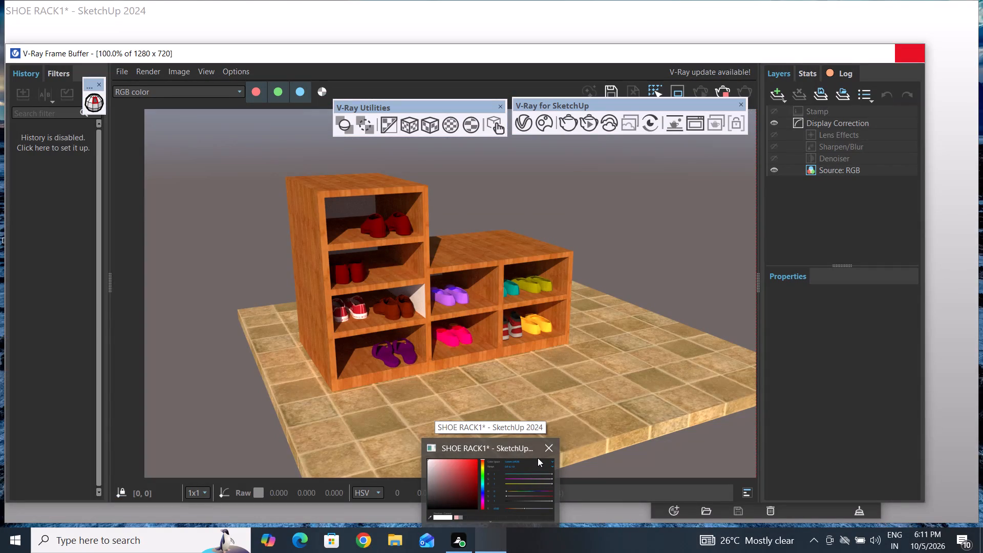
# Close the V-Ray Frame Buffer with the shoe rack render and the V-Ray color picker window.
pyautogui.click(545, 450)
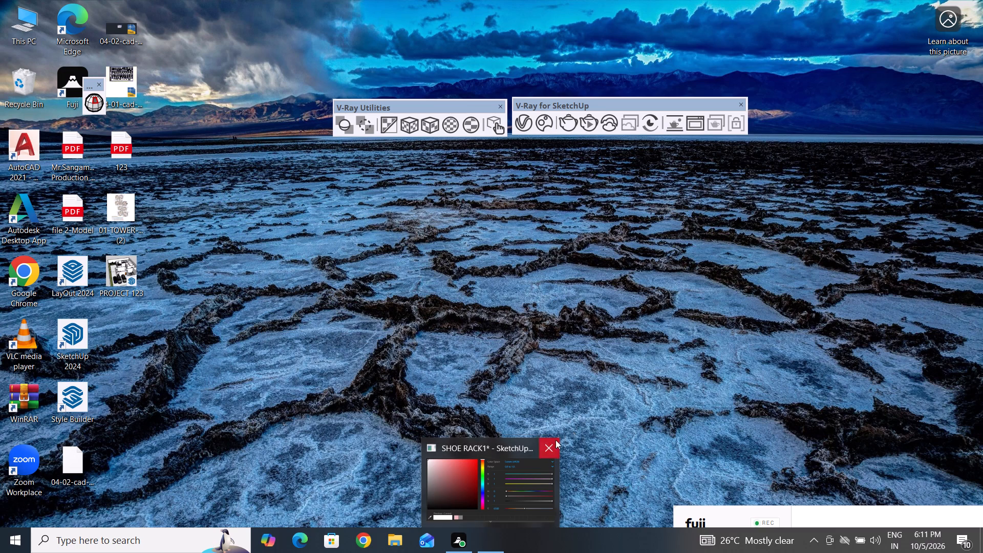
pyautogui.click(546, 446)
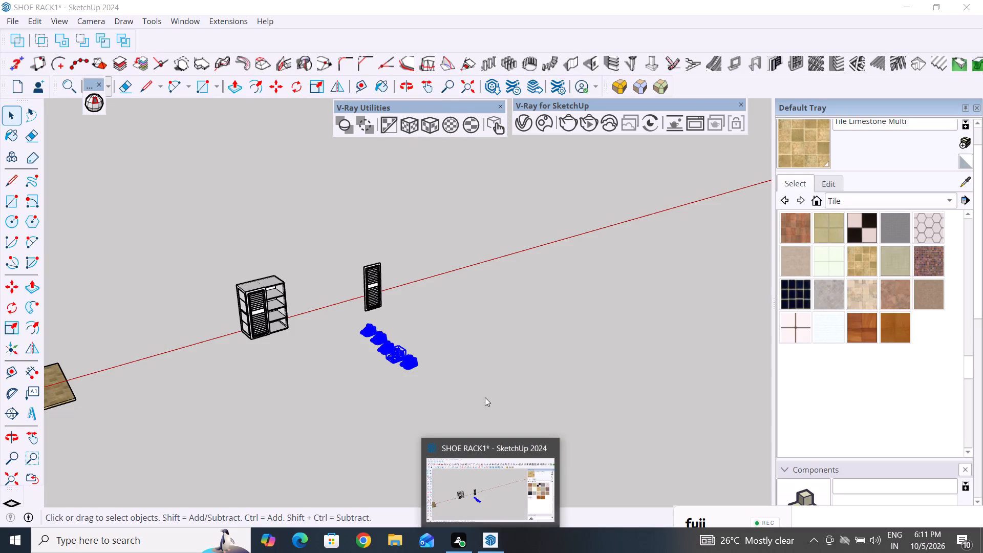
# Deselect the row of shoes and close the SHOE RACK1 model, saving its changes.
pyautogui.click(433, 408)
pyautogui.scroll(-4, 517, 418)
pyautogui.scroll(3, 516, 419)
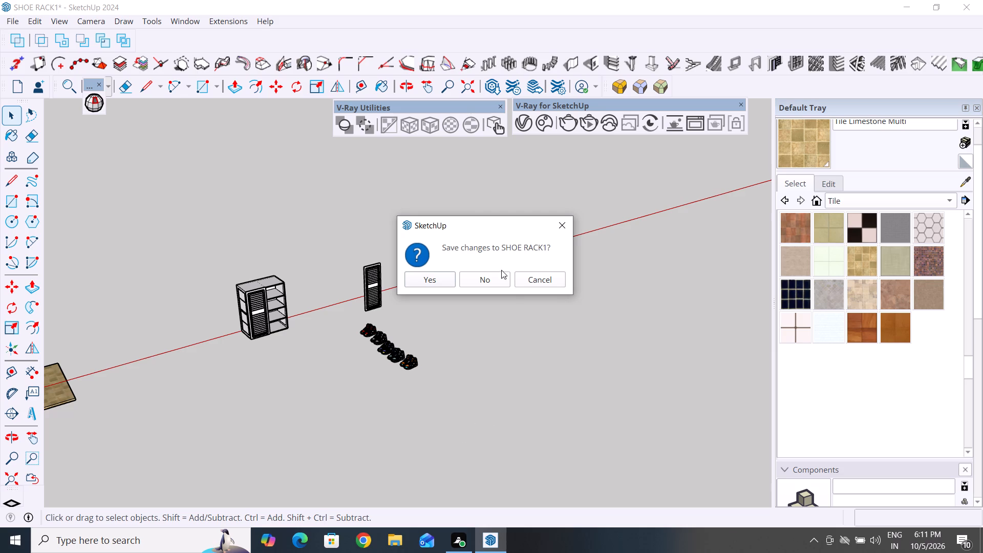
pyautogui.click(437, 280)
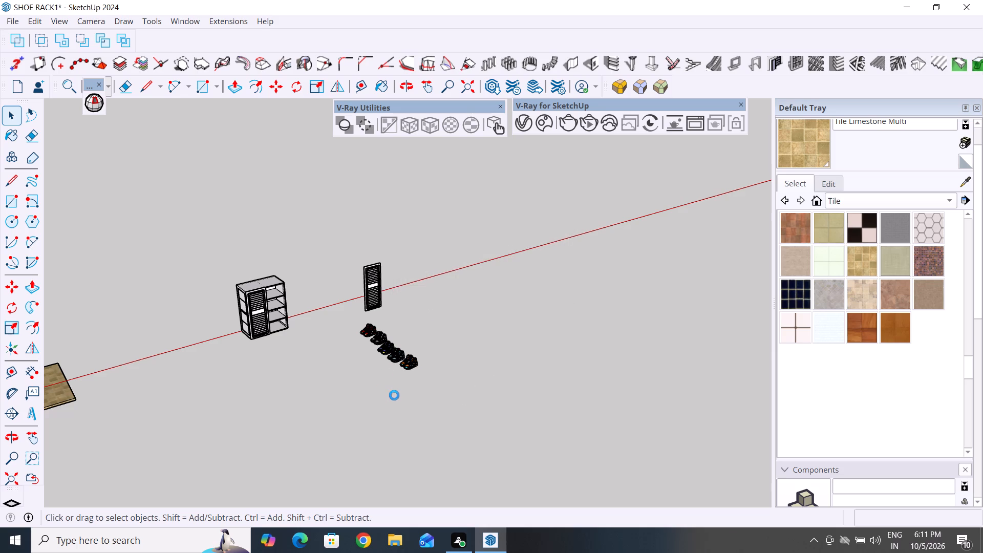
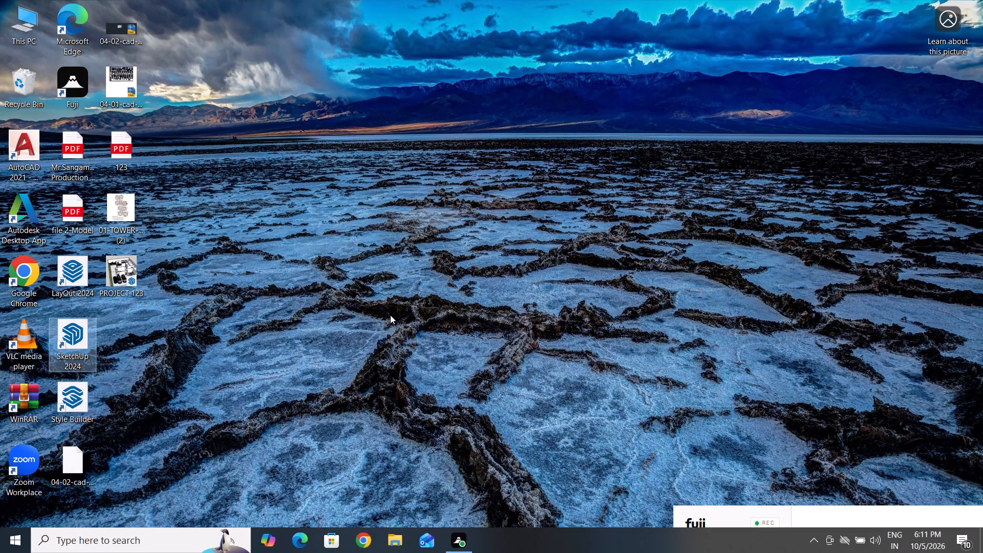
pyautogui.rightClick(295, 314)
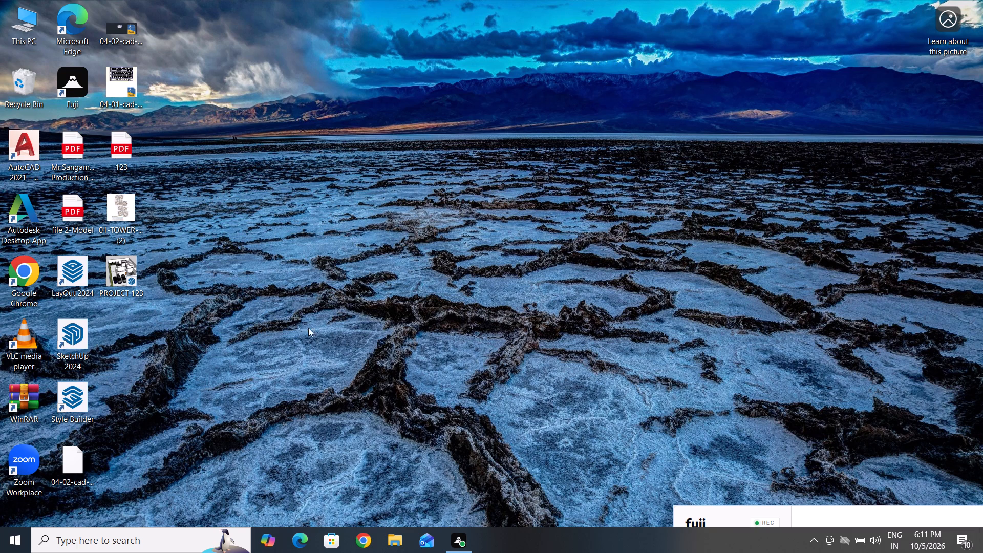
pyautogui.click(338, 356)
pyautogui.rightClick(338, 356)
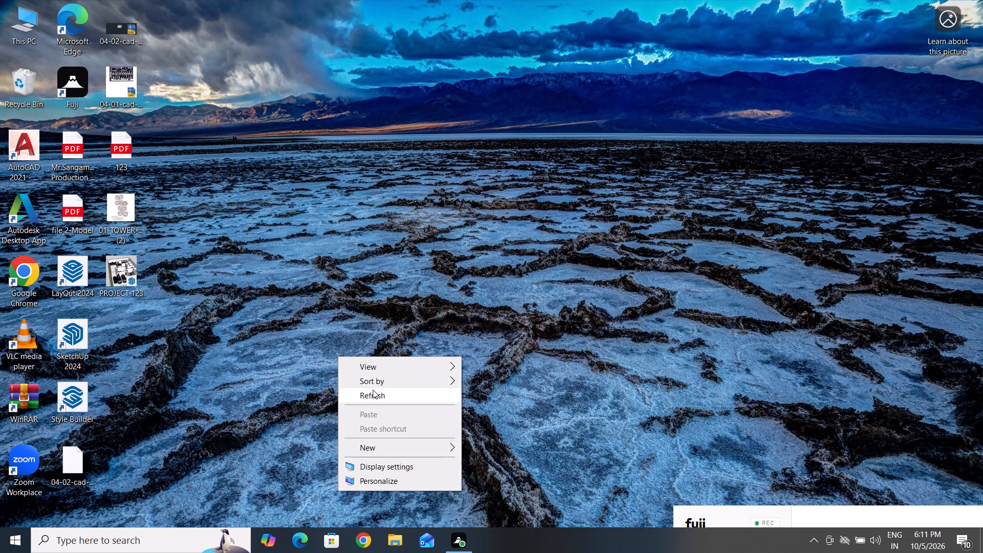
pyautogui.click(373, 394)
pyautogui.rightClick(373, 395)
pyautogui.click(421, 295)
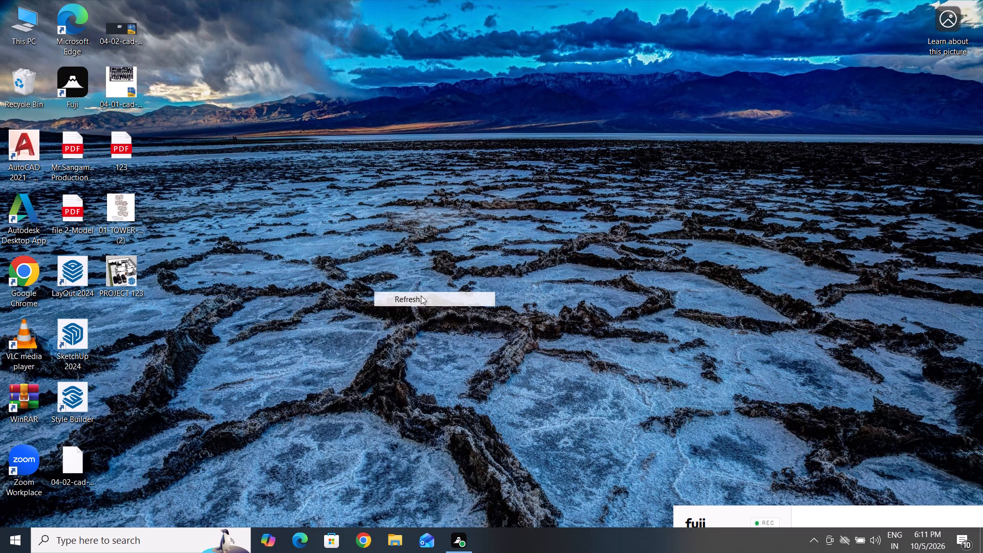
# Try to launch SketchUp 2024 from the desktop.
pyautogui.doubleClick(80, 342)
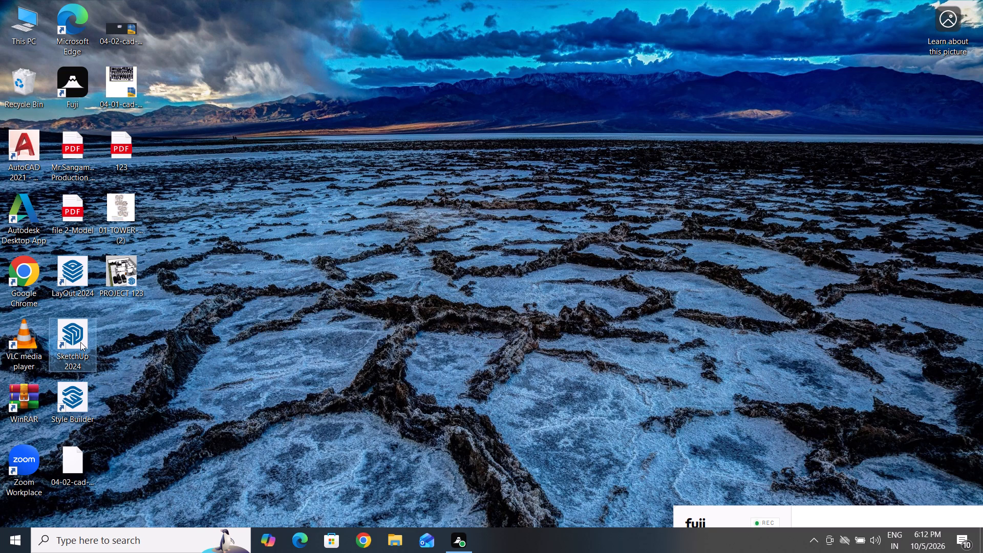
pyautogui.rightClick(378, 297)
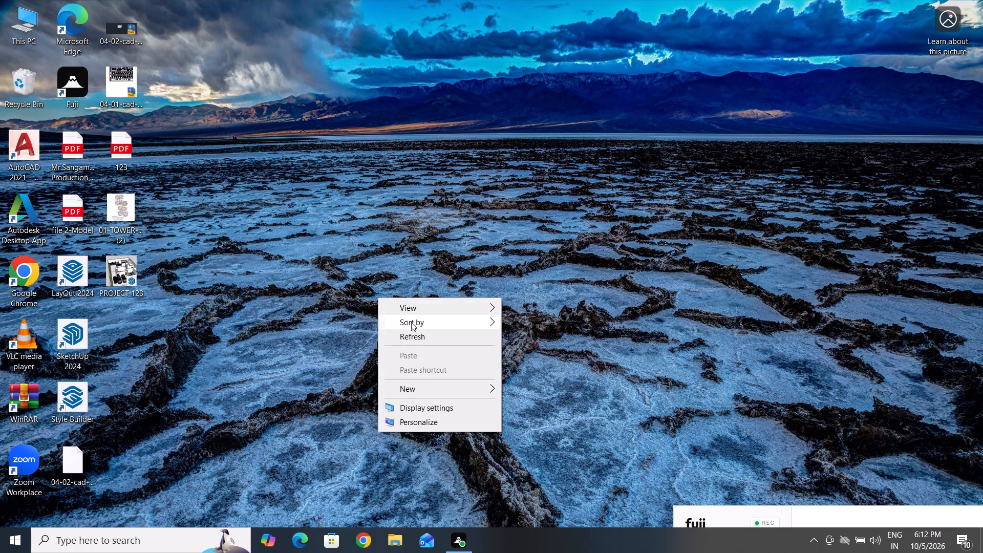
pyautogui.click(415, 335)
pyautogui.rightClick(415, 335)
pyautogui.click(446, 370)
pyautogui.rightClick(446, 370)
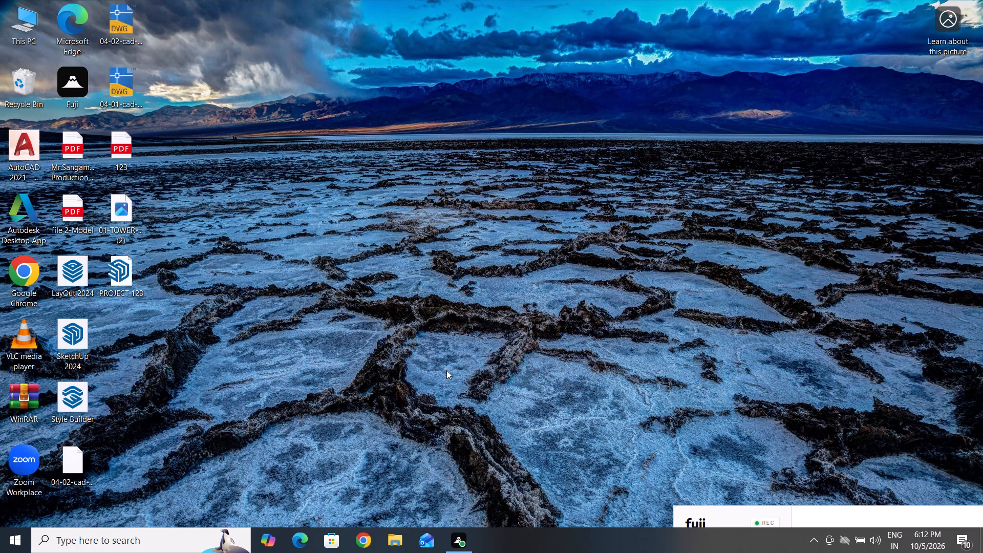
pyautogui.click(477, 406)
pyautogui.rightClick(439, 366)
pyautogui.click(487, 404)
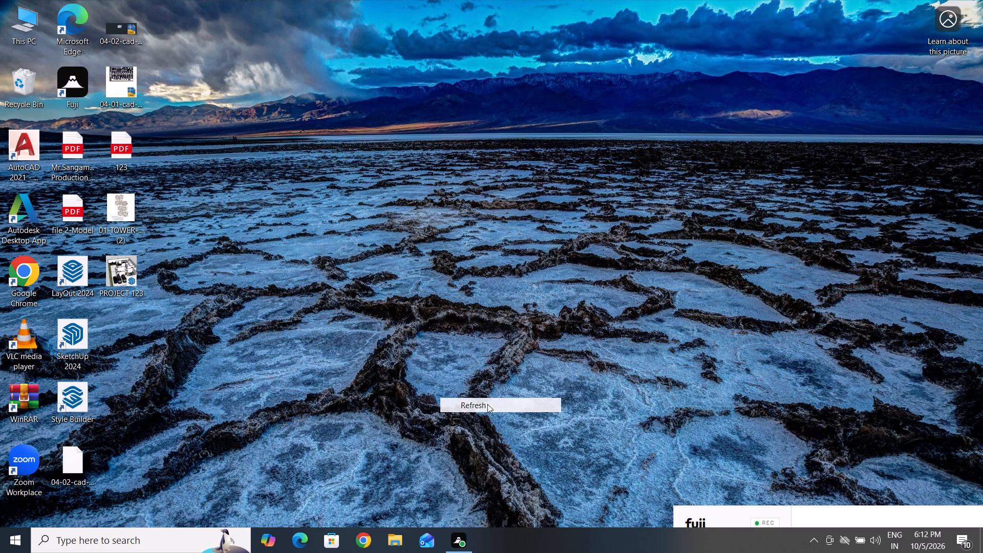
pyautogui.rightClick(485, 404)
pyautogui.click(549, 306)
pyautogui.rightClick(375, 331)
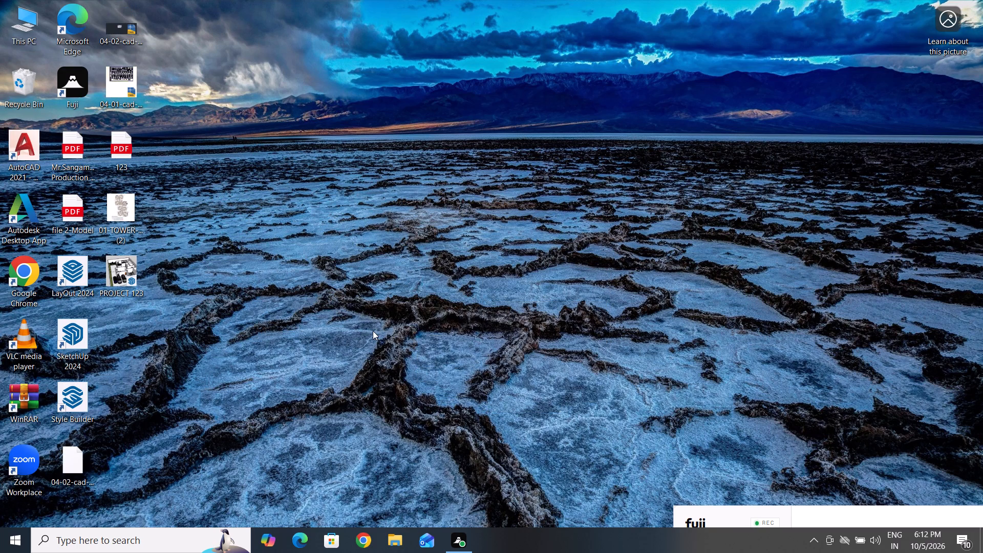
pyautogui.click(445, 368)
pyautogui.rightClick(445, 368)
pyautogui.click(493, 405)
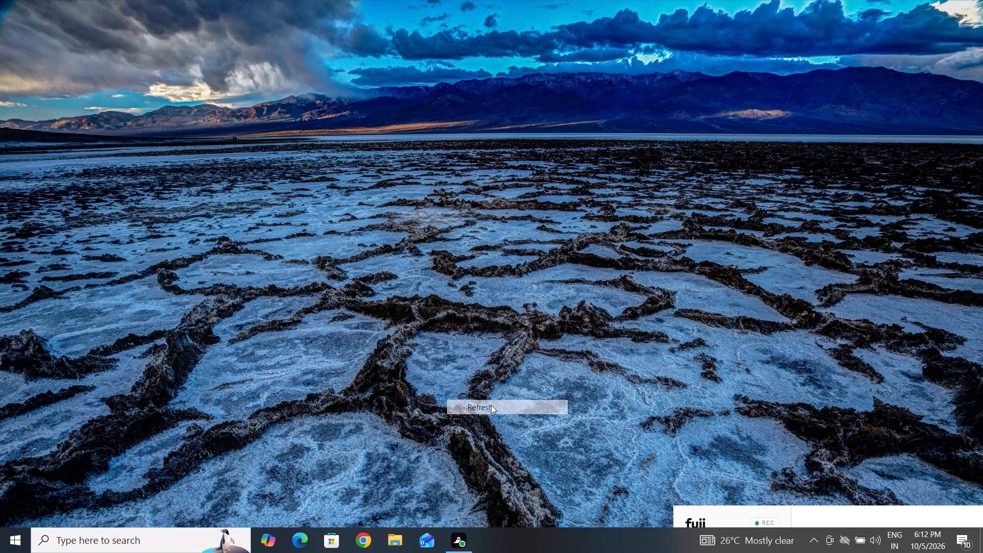
# Launch SketchUp 2024 from the desktop.
pyautogui.tripleClick(79, 336)
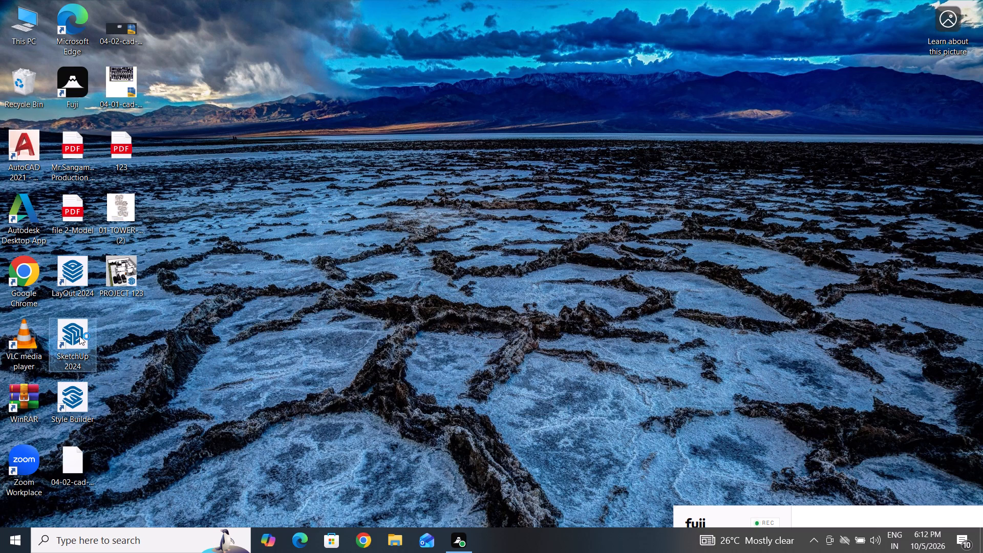
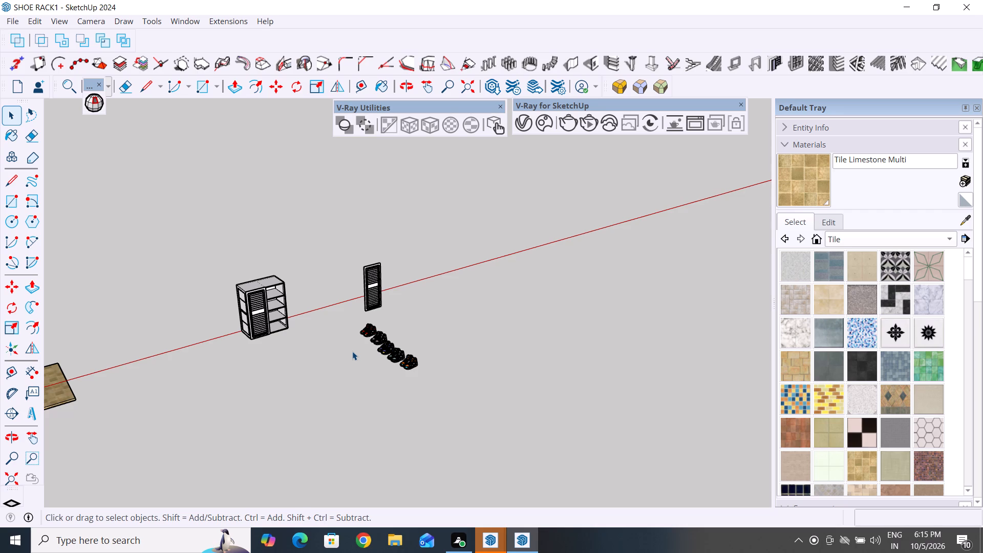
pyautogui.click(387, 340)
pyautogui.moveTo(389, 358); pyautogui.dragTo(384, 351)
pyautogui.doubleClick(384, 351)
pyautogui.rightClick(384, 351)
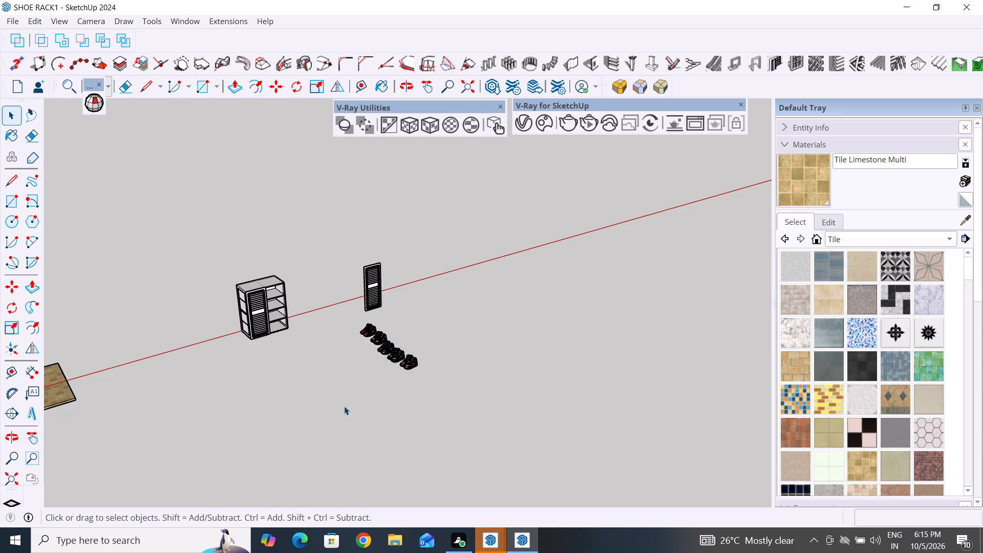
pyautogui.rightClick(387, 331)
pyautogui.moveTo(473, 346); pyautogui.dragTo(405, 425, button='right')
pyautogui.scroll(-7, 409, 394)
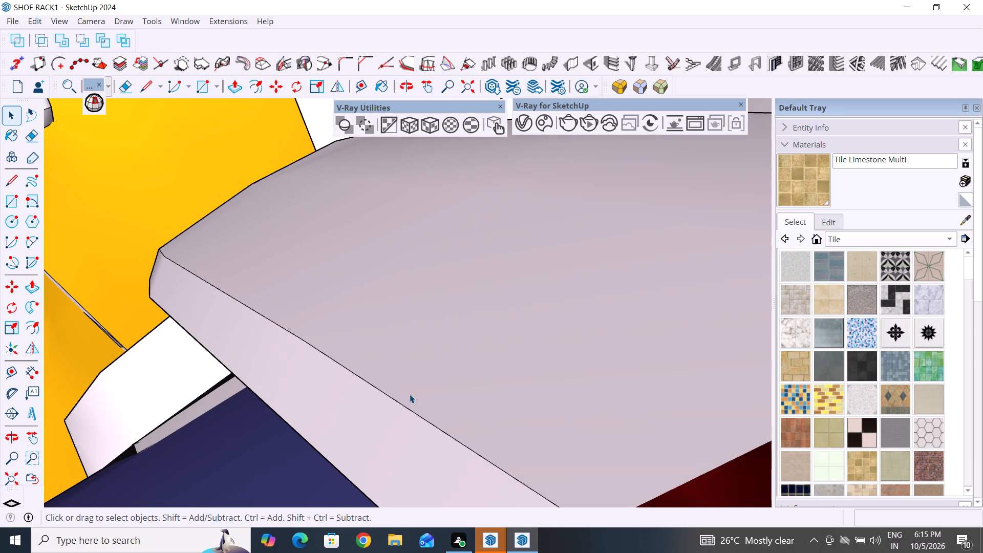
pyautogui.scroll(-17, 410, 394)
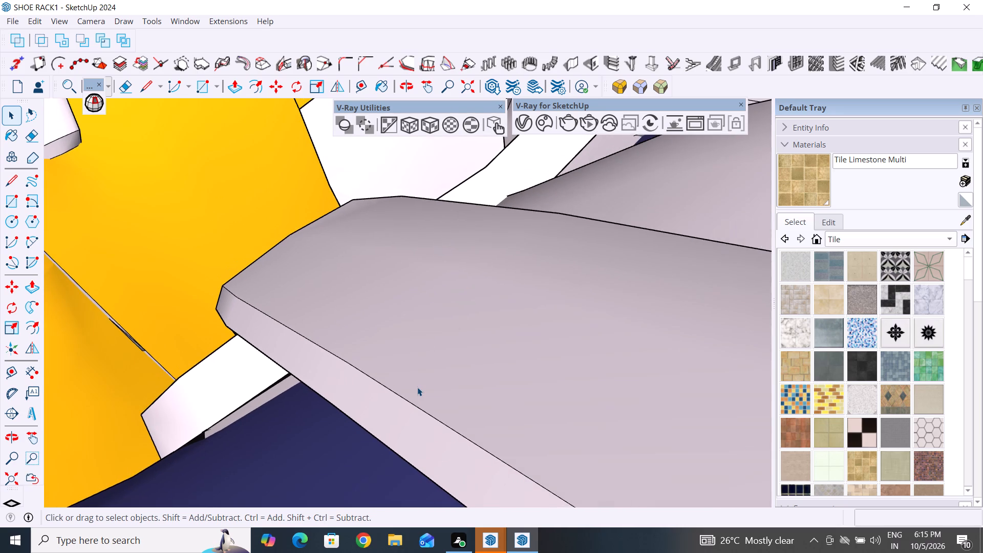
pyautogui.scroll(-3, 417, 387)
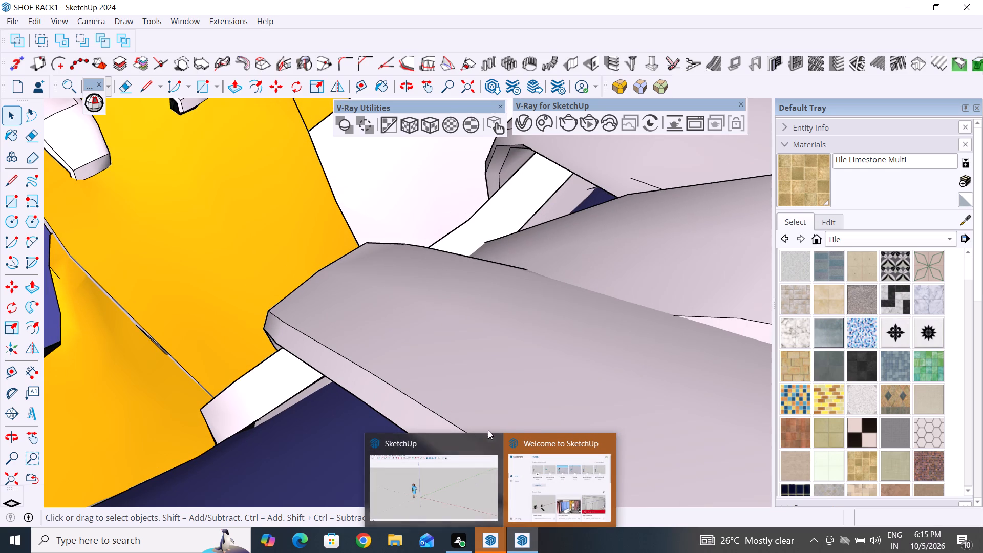
# Switch to the second SketchUp window and dismiss opening SHOE RACK1.skp as read-only.
pyautogui.click(495, 443)
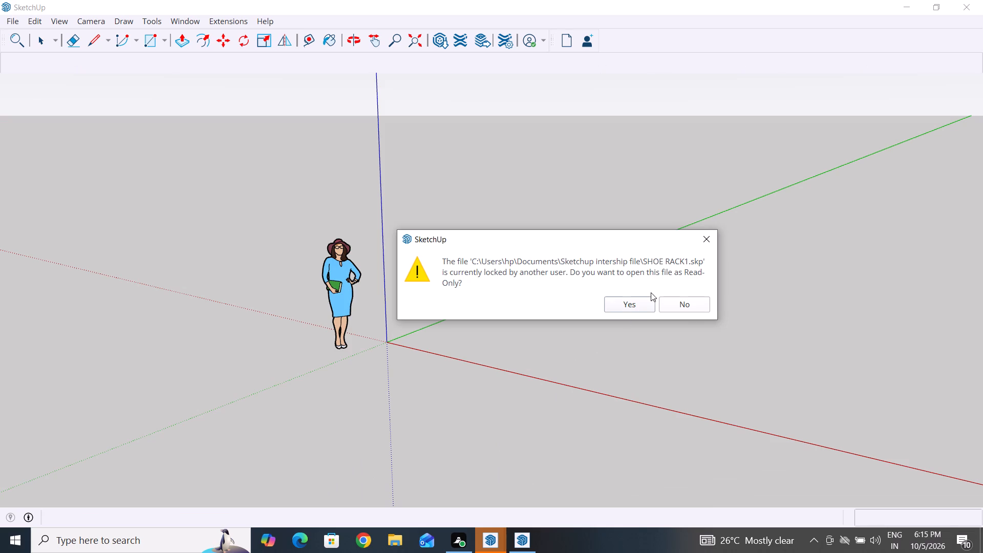
pyautogui.click(702, 241)
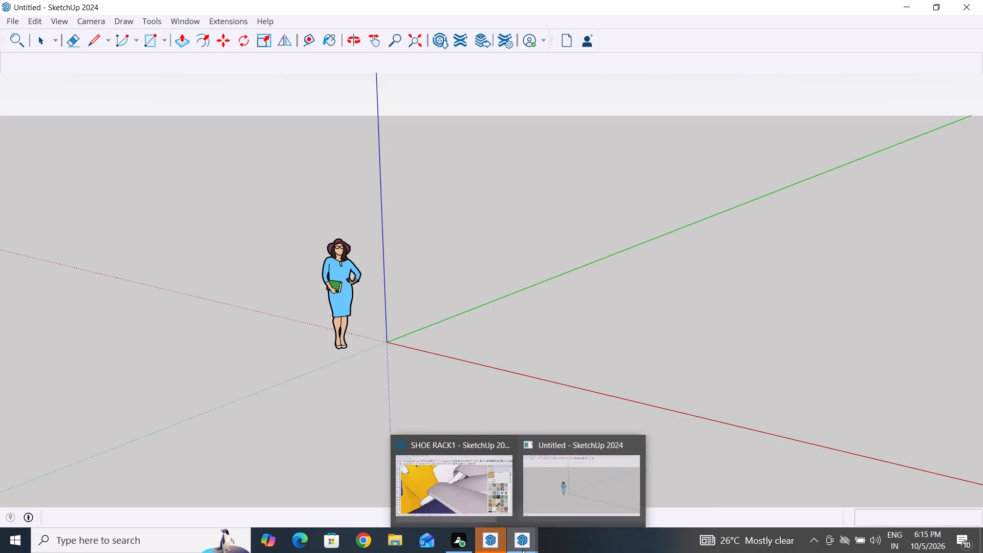
# Close the extra Untitled SketchUp window, leaving the SHOE RACK1 window open.
pyautogui.click(649, 450)
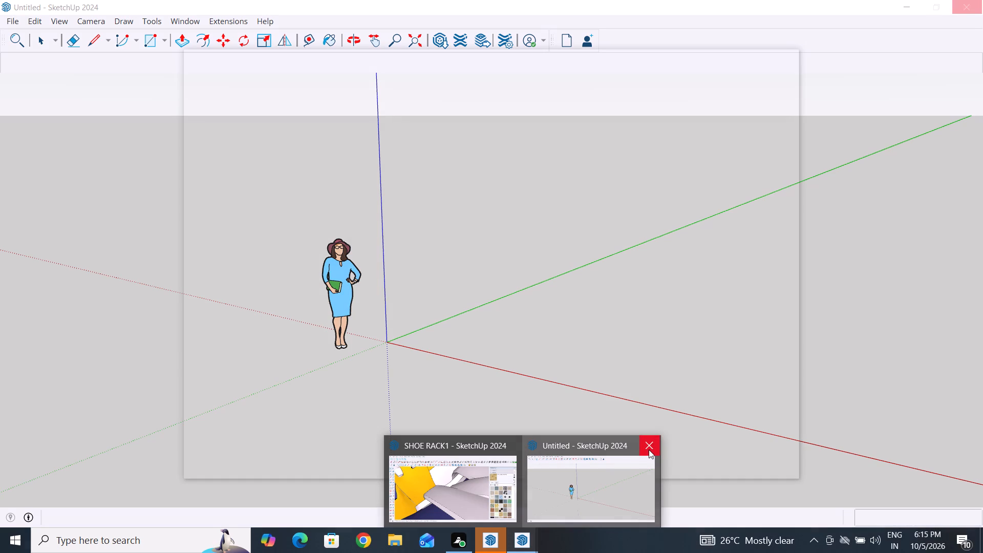
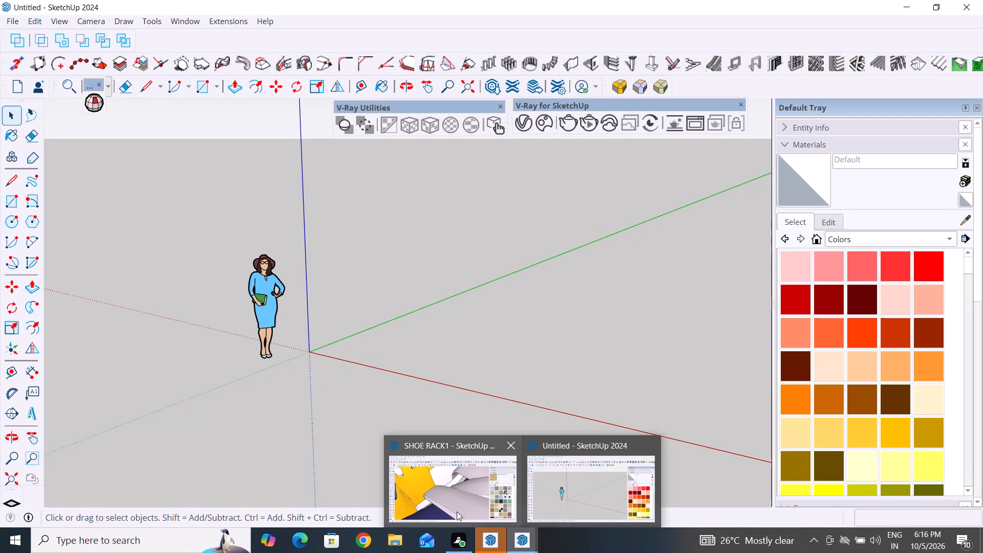
# Switch to the SHOE RACK1 SketchUp window.
pyautogui.click(450, 501)
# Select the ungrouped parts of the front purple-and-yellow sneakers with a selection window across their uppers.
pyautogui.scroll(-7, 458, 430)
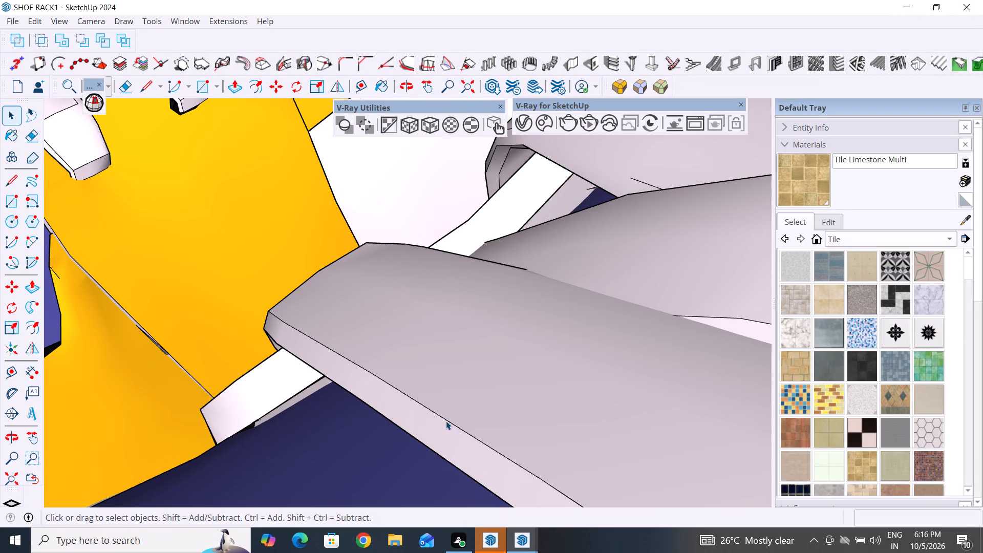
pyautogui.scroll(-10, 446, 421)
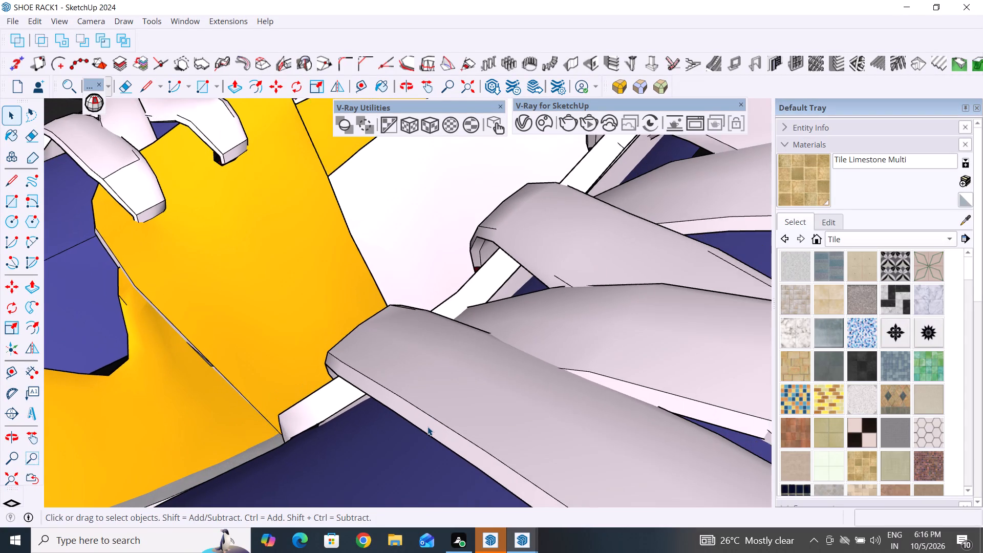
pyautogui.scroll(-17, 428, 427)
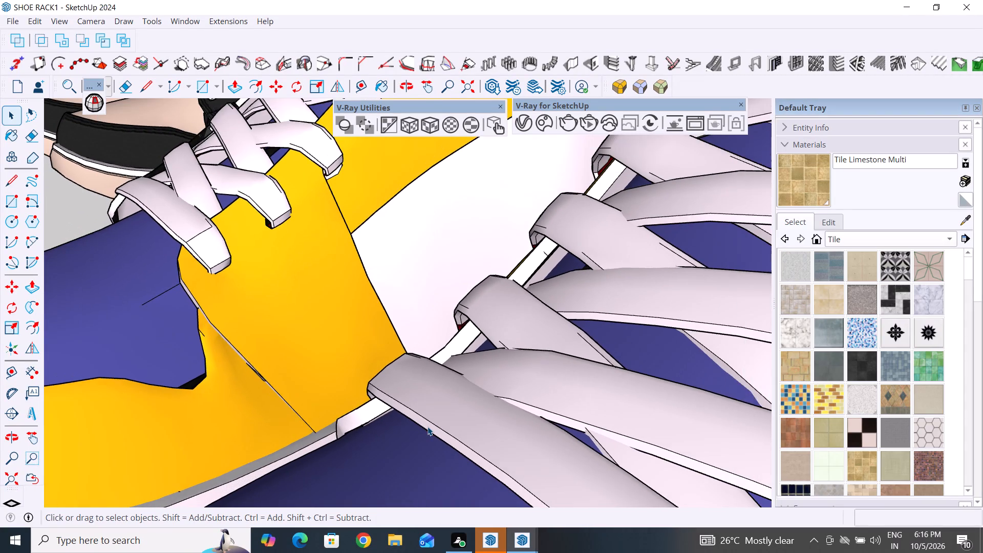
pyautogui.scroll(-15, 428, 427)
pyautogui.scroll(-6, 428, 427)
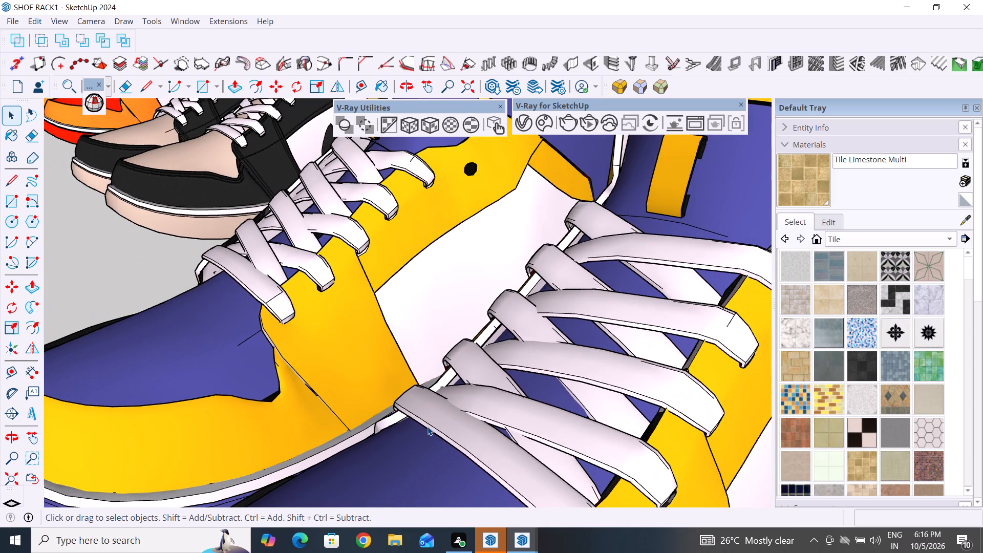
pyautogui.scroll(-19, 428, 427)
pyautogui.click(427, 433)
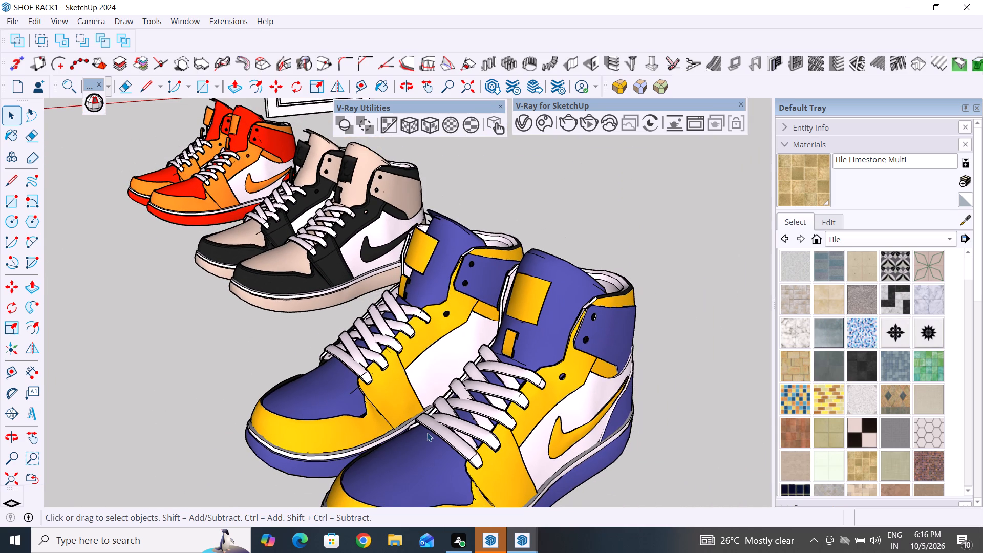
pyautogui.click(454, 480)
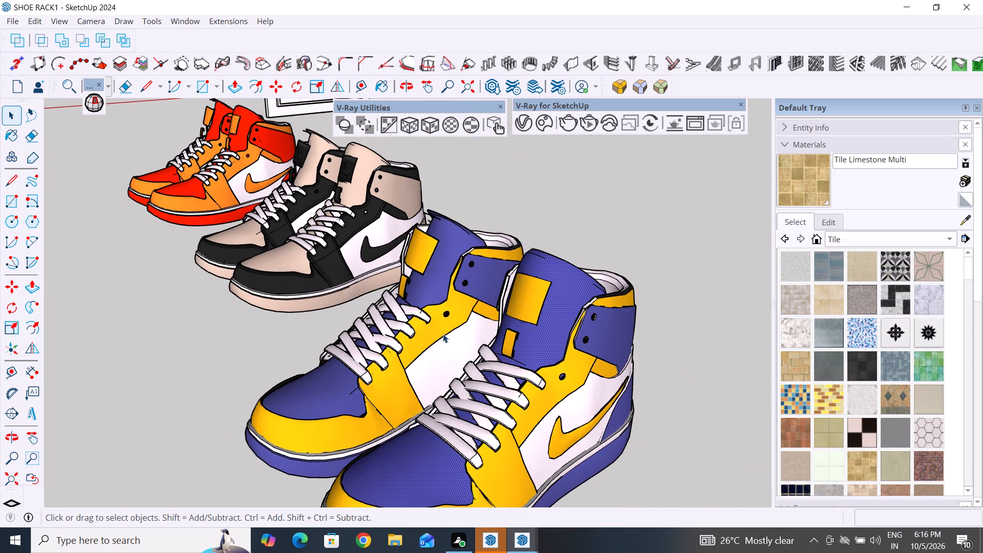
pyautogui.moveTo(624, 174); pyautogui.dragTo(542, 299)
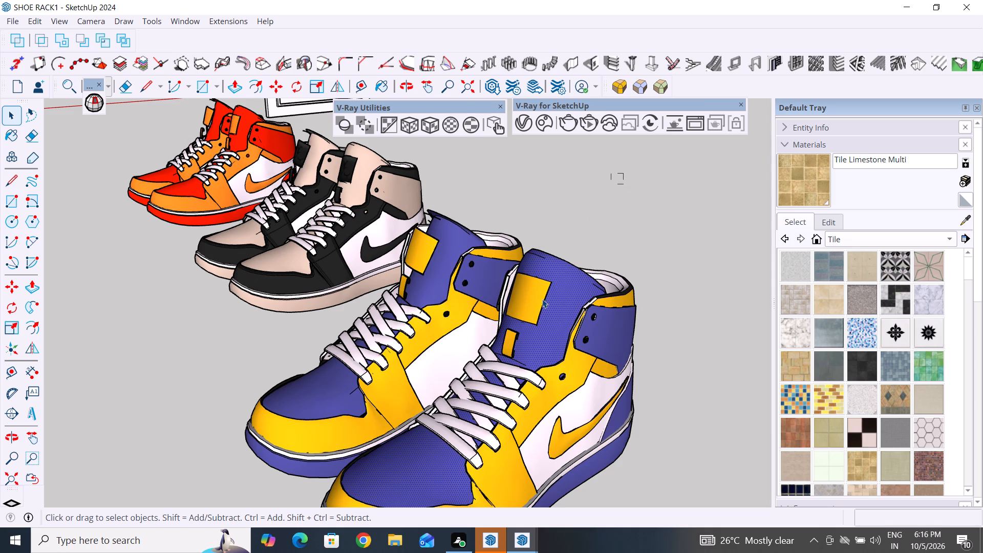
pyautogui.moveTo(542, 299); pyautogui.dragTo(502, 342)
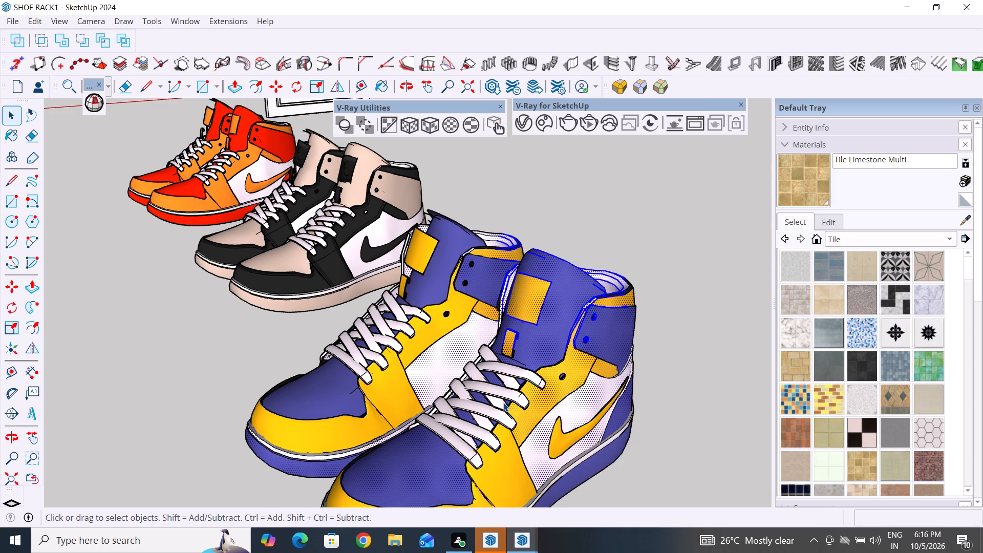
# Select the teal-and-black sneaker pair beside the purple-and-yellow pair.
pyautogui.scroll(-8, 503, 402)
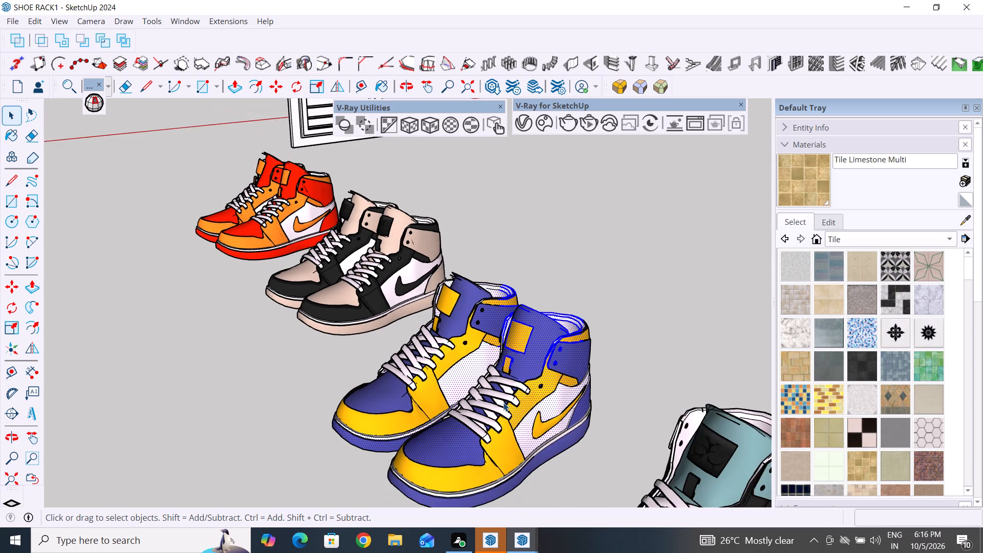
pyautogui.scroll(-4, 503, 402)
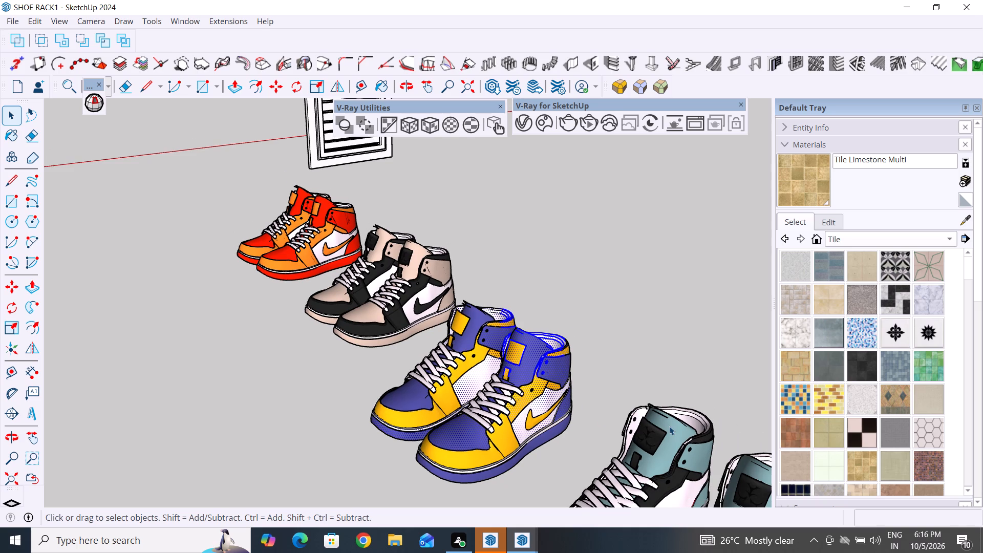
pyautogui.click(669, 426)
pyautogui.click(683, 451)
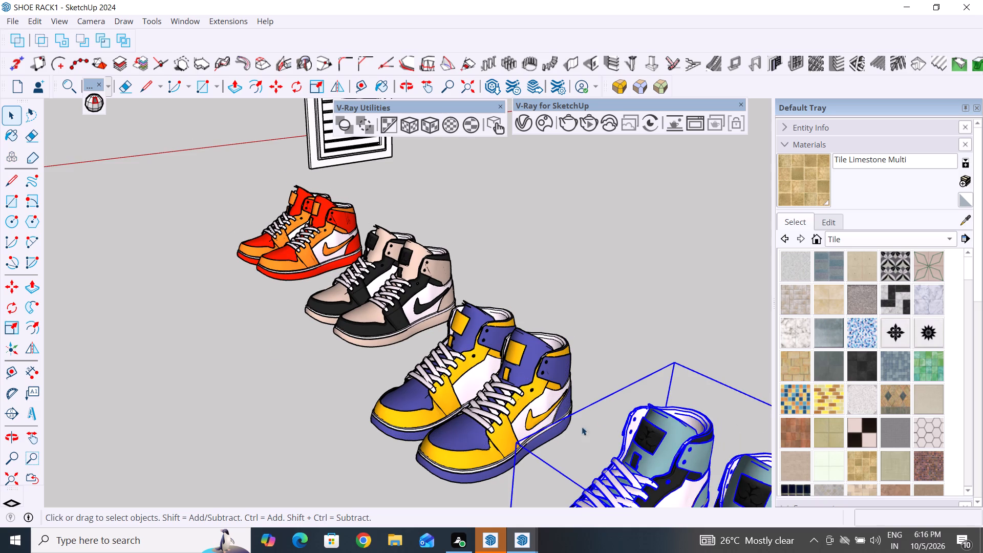
# Examine the whole row of sneaker pairs together with the louvered door and the shoe cabinet.
pyautogui.scroll(-3, 457, 315)
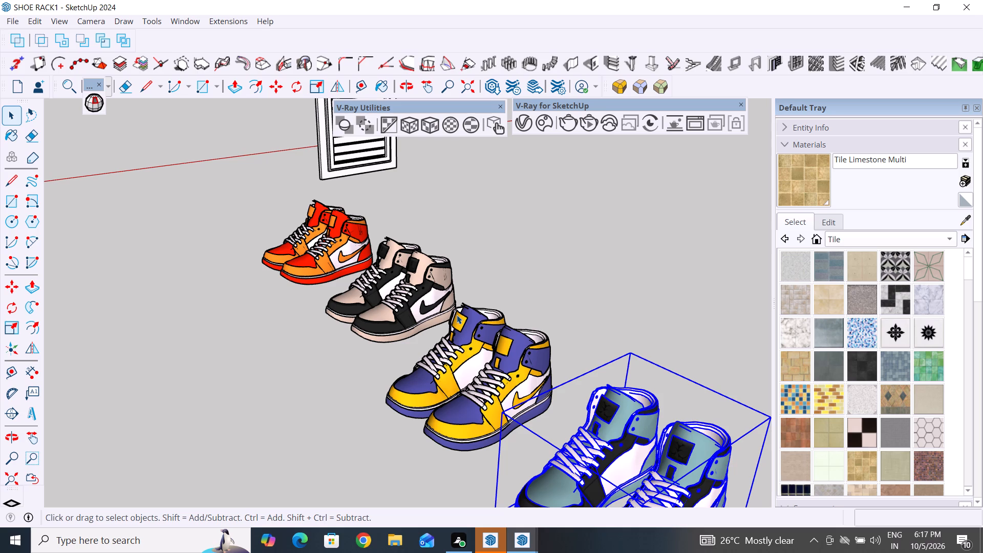
pyautogui.scroll(-6, 457, 315)
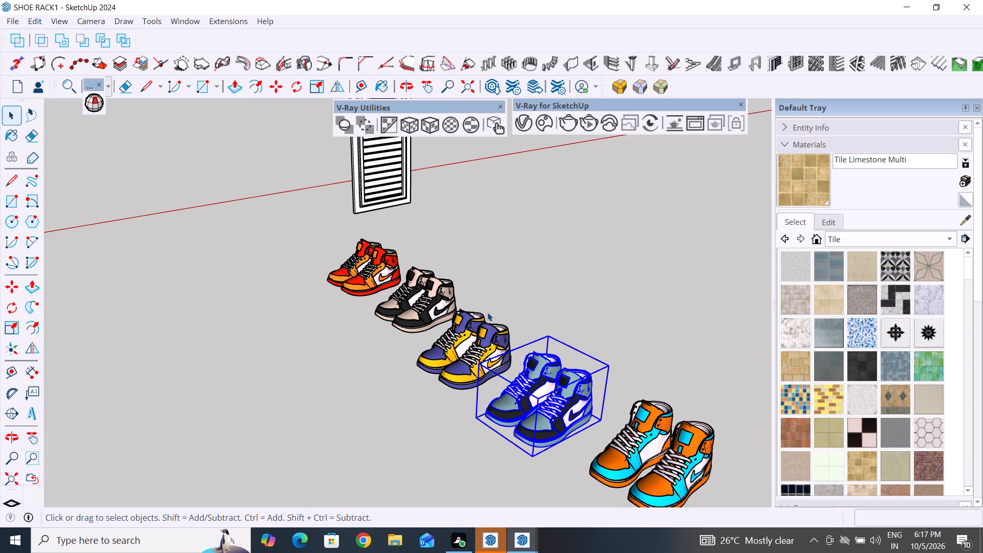
pyautogui.scroll(-1, 487, 312)
pyautogui.scroll(-3, 587, 299)
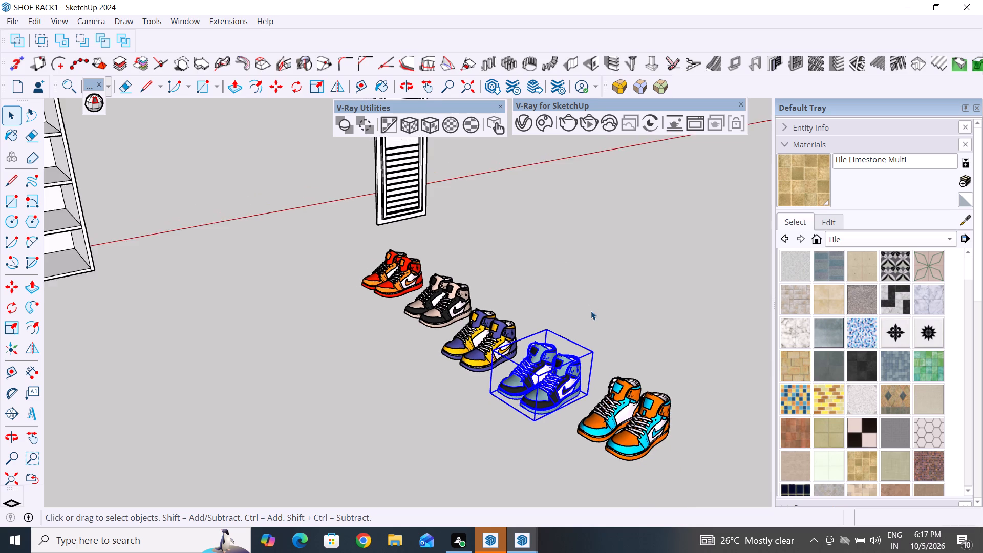
pyautogui.scroll(-2, 596, 324)
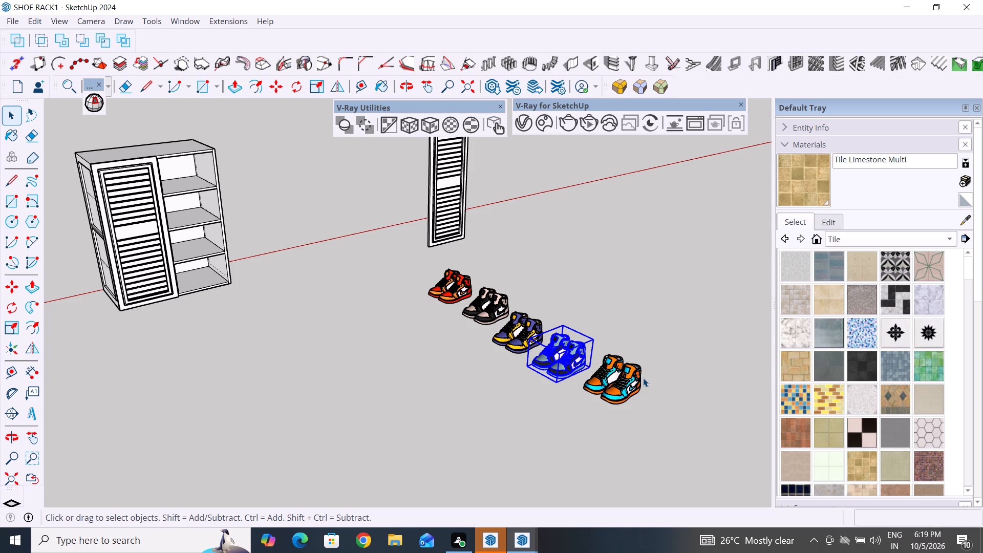
# Close the extra Untitled SketchUp window and clear the selection in the SHOE RACK1 model.
pyautogui.click(522, 539)
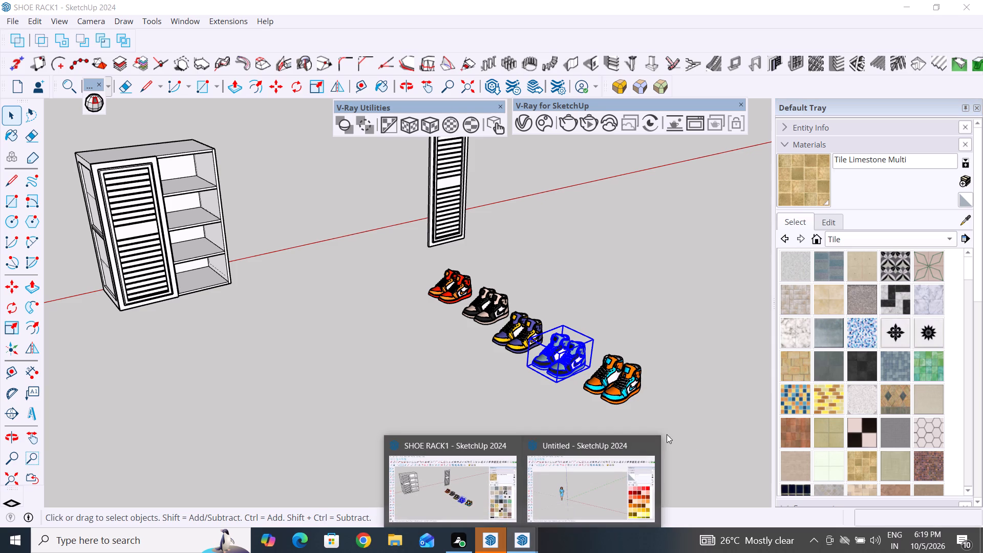
pyautogui.click(651, 452)
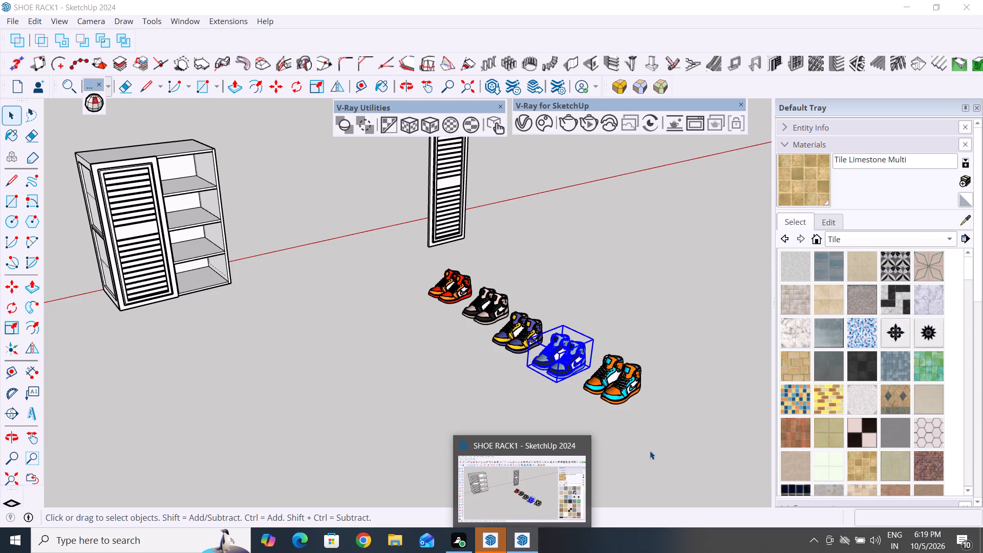
pyautogui.click(371, 367)
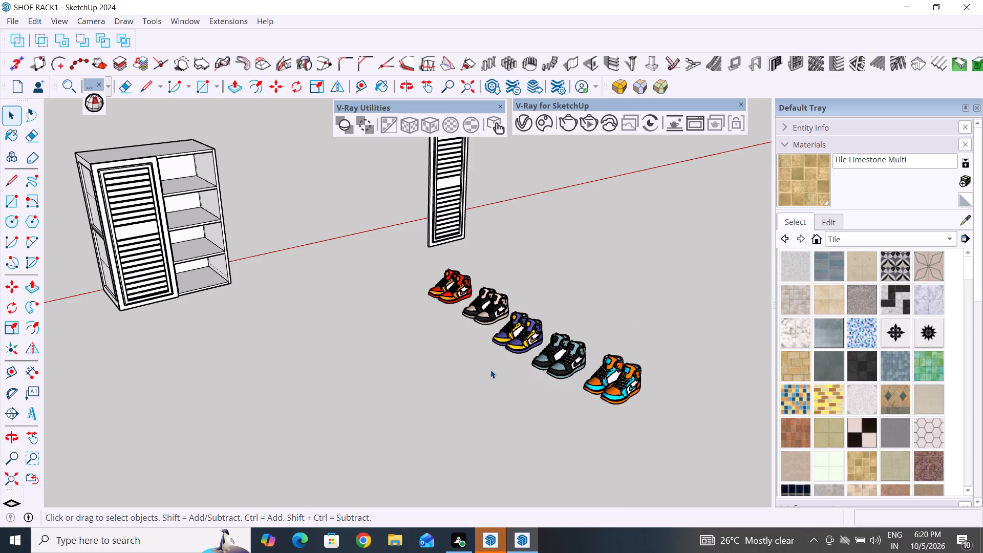
# Select the orange-and-cyan sneaker pair at the near end of the row.
pyautogui.click(603, 380)
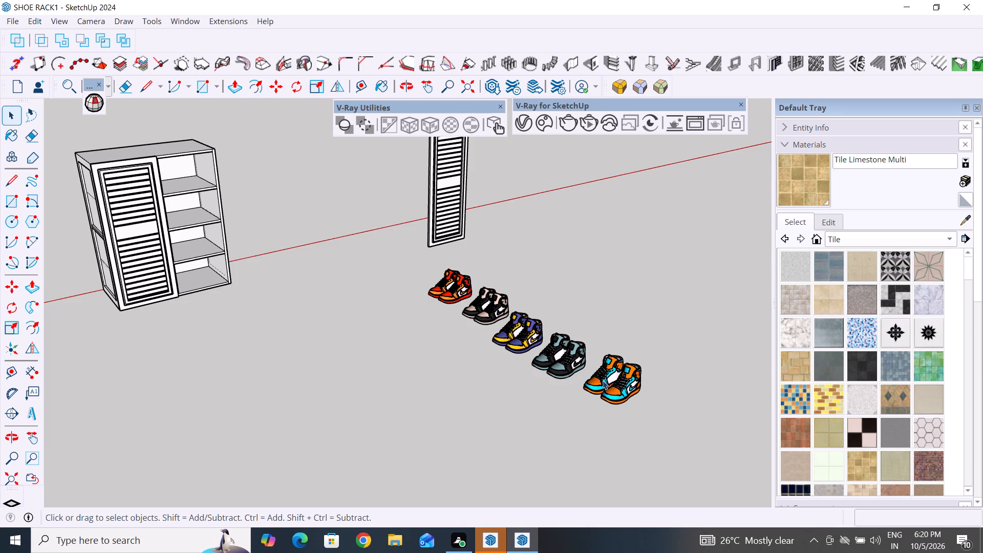
pyautogui.rightClick(613, 377)
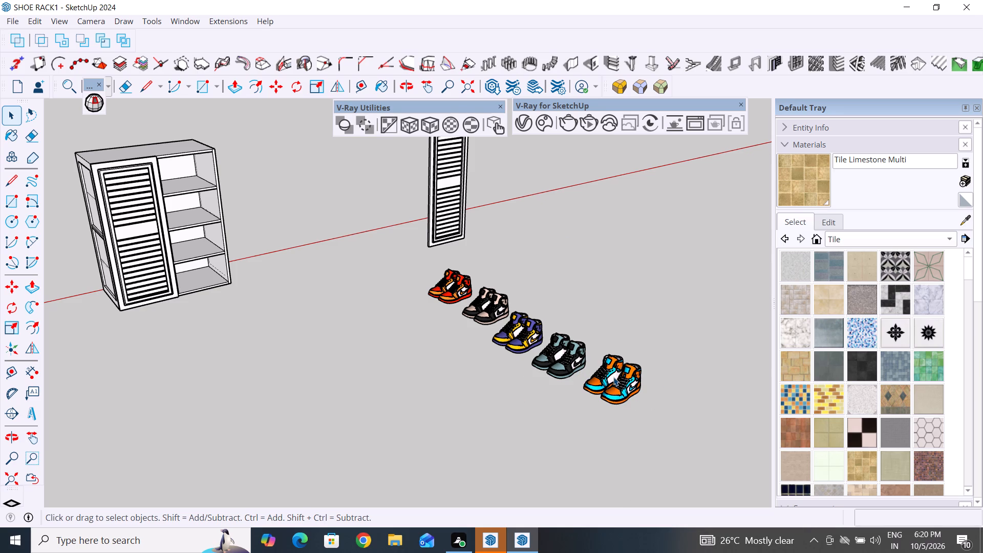
pyautogui.click(646, 389)
pyautogui.click(666, 338)
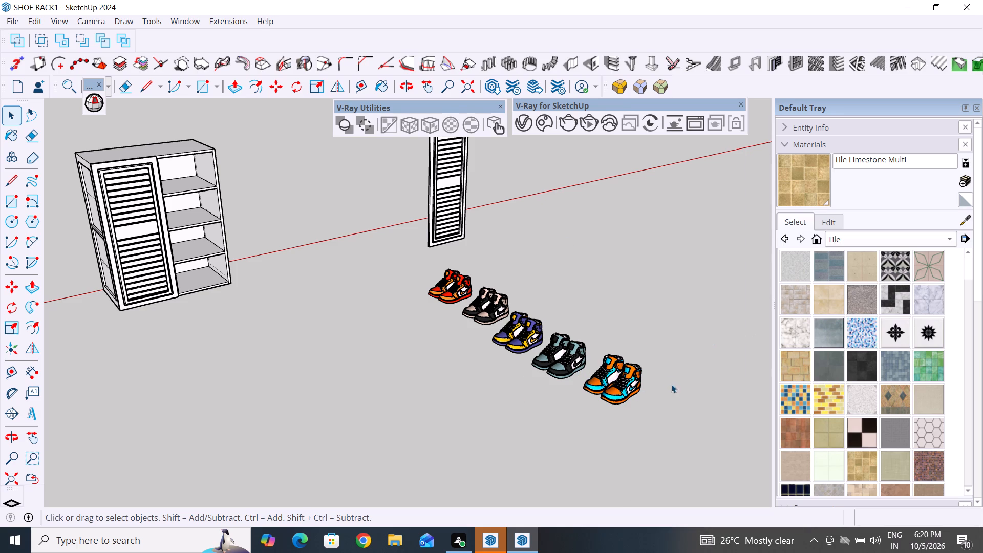
pyautogui.moveTo(630, 337); pyautogui.dragTo(621, 420)
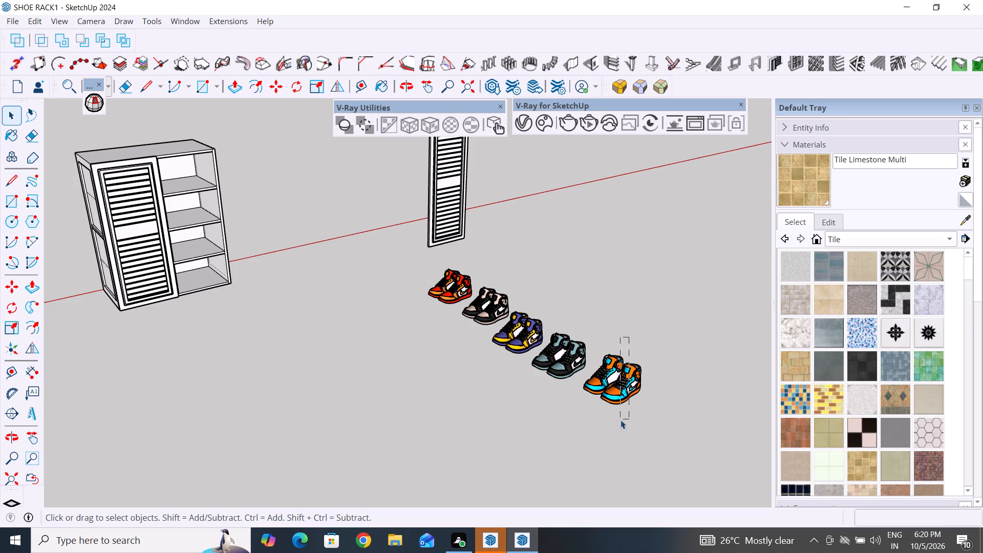
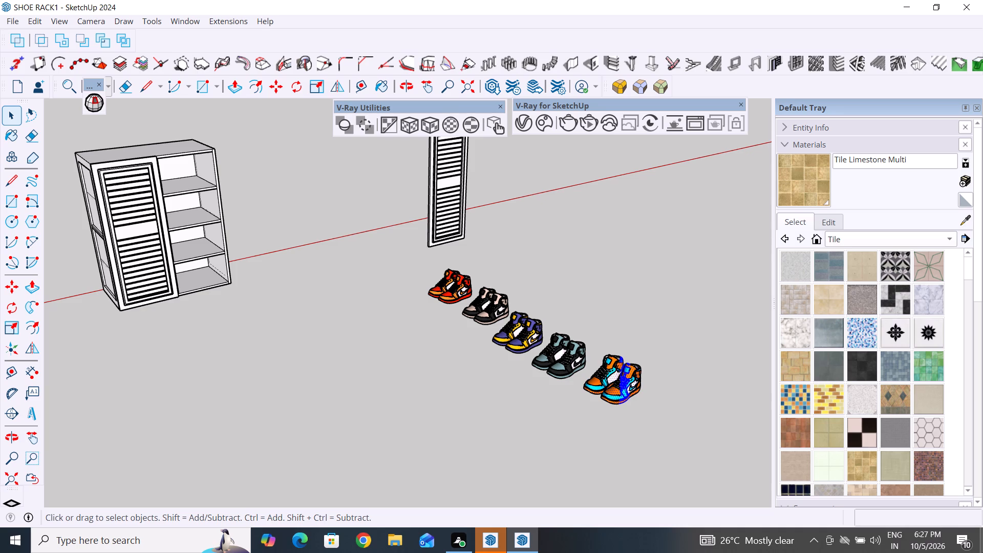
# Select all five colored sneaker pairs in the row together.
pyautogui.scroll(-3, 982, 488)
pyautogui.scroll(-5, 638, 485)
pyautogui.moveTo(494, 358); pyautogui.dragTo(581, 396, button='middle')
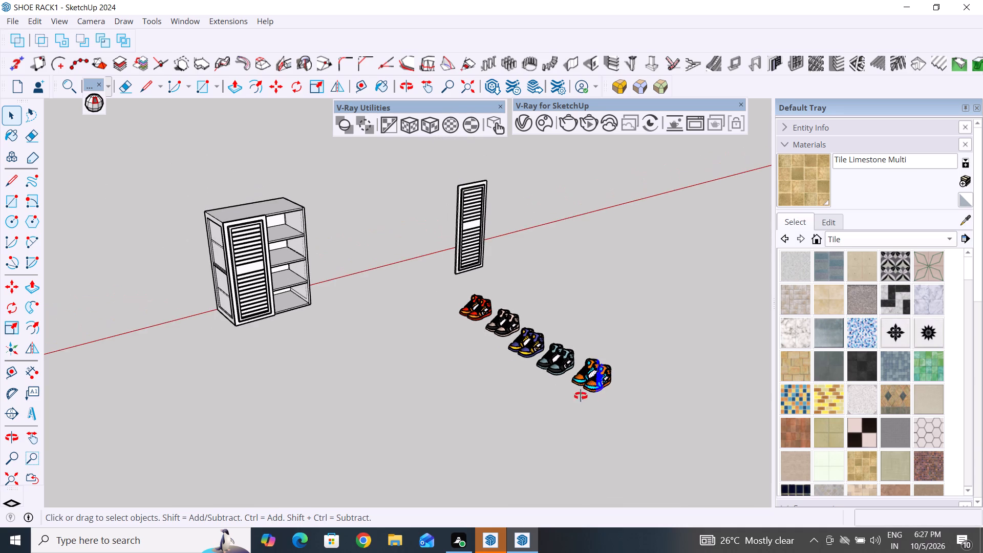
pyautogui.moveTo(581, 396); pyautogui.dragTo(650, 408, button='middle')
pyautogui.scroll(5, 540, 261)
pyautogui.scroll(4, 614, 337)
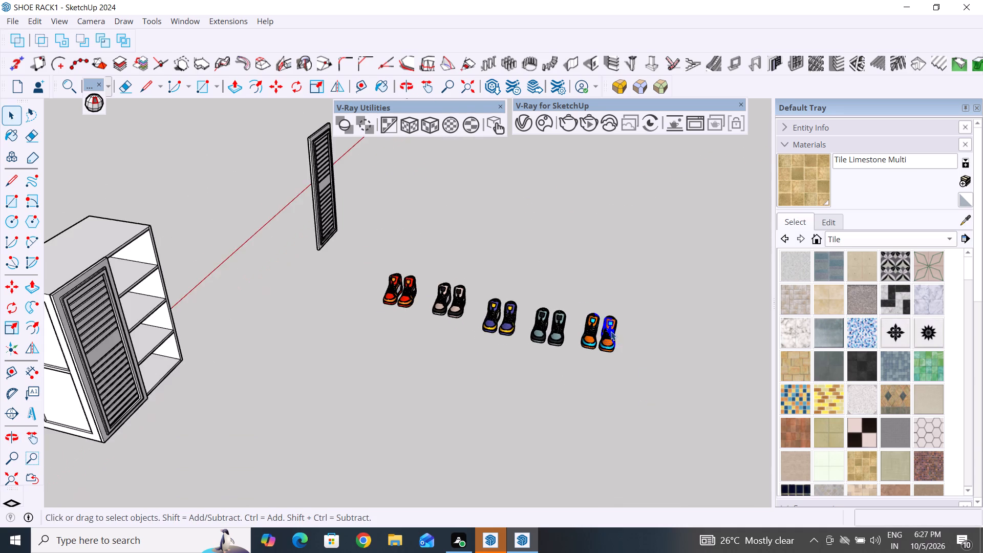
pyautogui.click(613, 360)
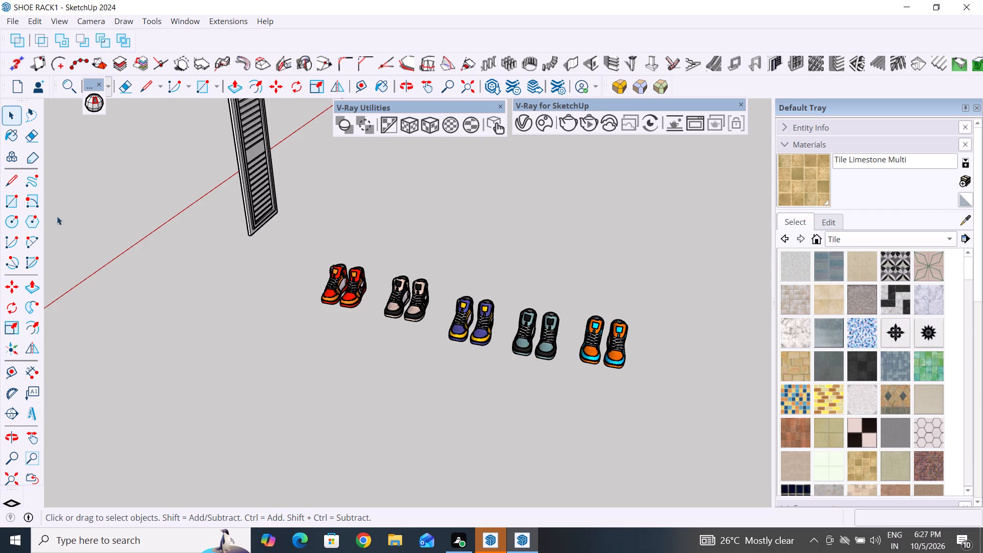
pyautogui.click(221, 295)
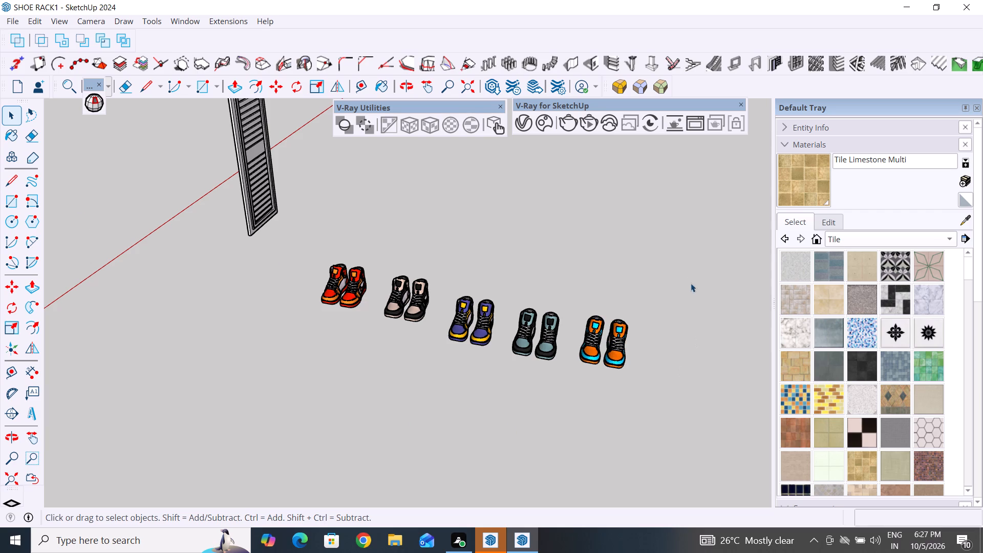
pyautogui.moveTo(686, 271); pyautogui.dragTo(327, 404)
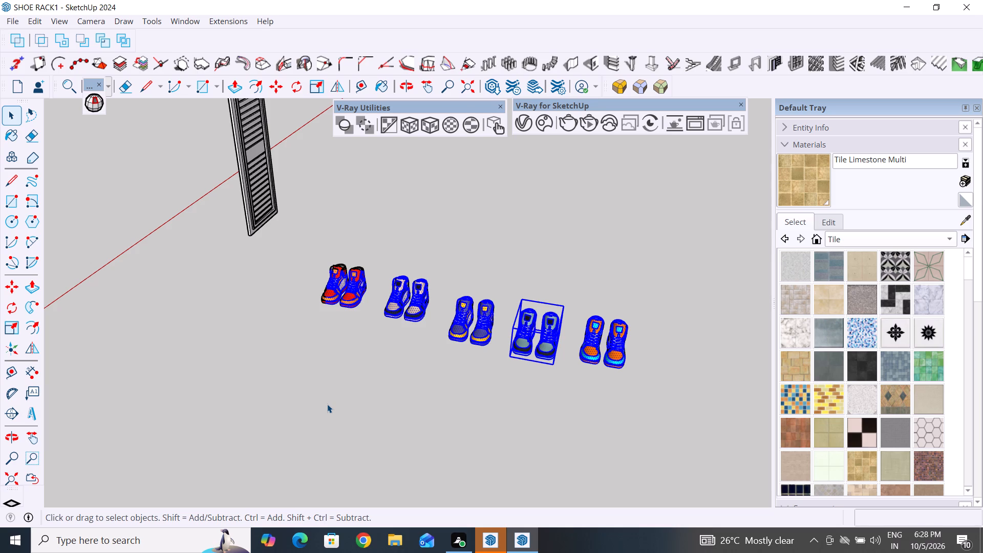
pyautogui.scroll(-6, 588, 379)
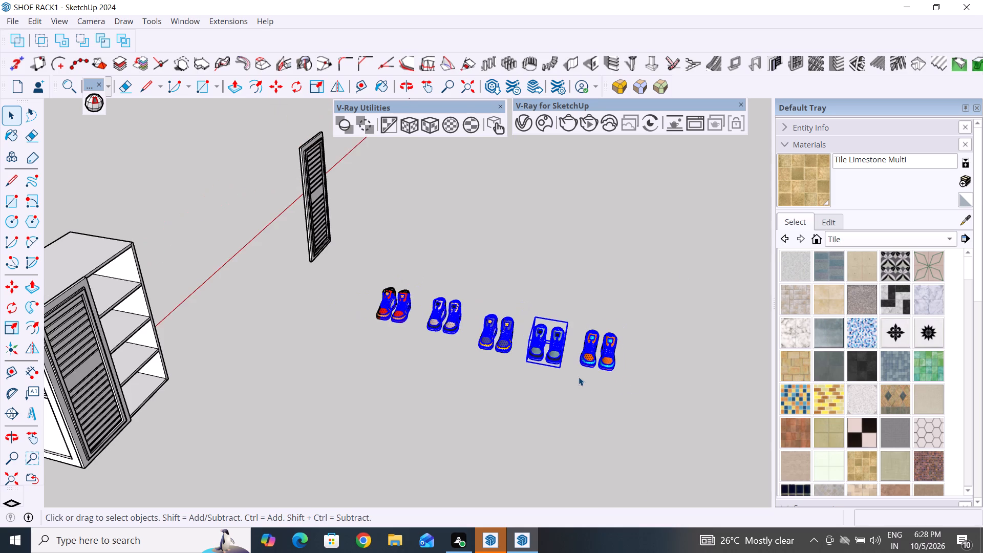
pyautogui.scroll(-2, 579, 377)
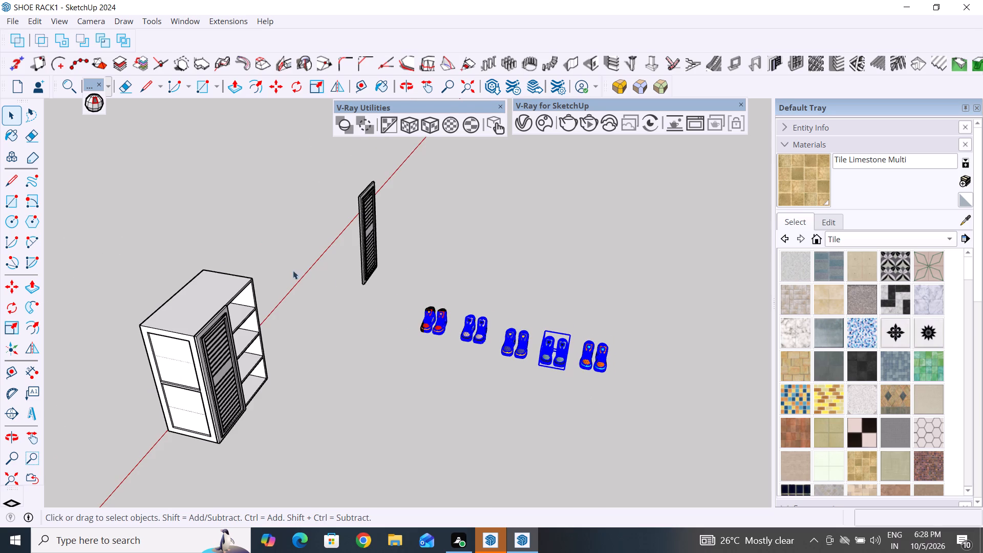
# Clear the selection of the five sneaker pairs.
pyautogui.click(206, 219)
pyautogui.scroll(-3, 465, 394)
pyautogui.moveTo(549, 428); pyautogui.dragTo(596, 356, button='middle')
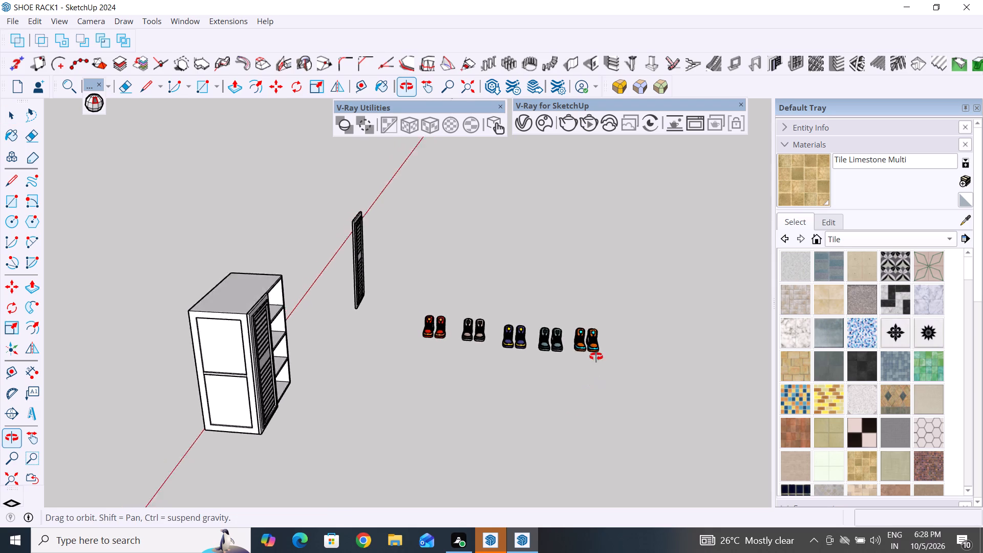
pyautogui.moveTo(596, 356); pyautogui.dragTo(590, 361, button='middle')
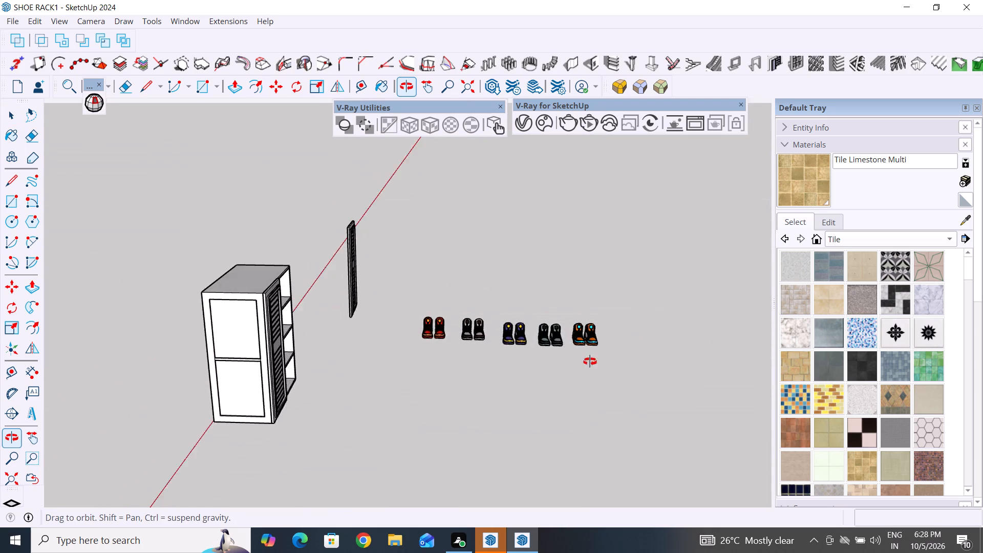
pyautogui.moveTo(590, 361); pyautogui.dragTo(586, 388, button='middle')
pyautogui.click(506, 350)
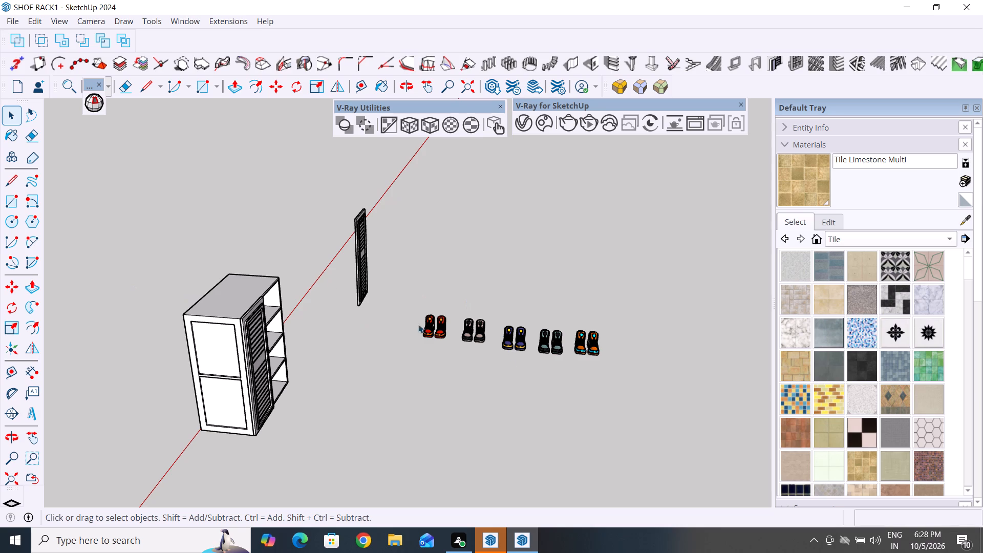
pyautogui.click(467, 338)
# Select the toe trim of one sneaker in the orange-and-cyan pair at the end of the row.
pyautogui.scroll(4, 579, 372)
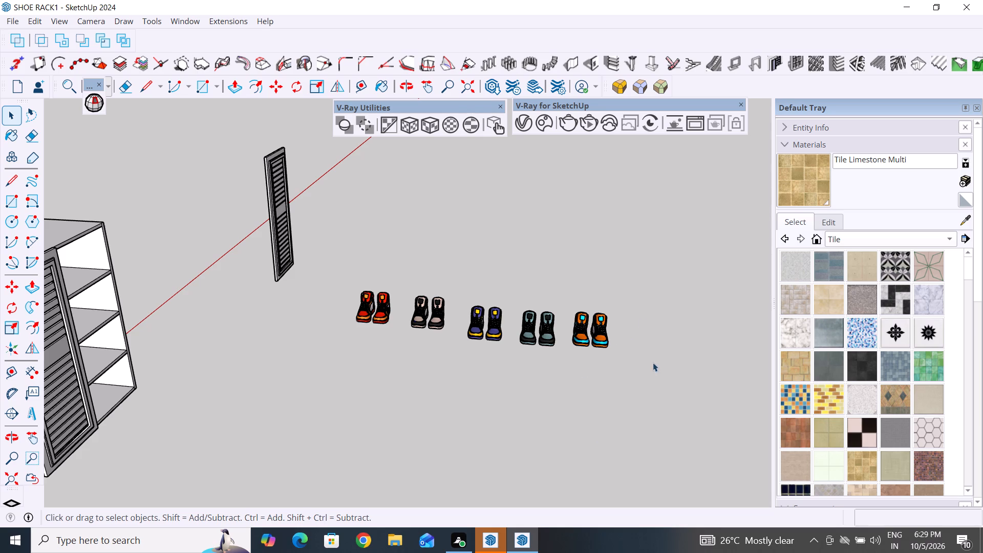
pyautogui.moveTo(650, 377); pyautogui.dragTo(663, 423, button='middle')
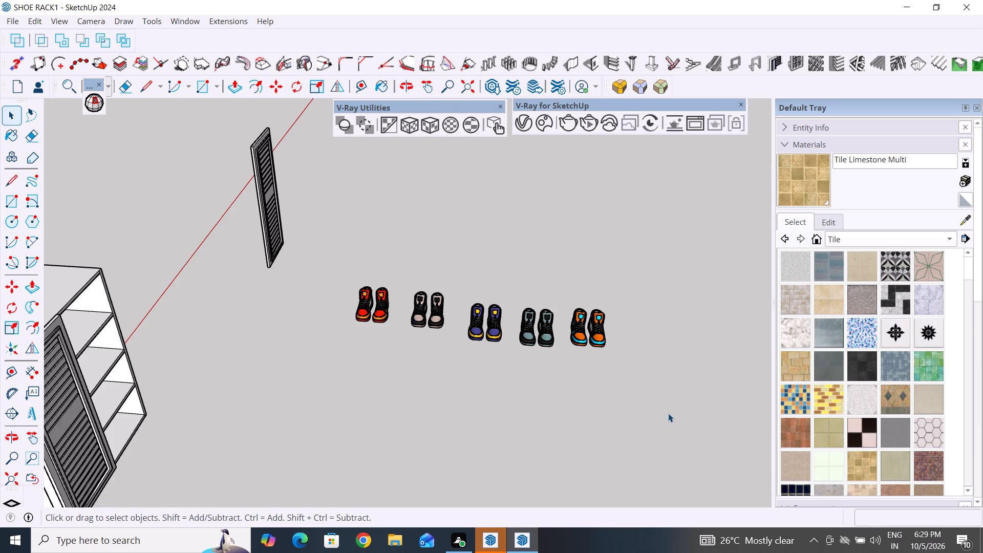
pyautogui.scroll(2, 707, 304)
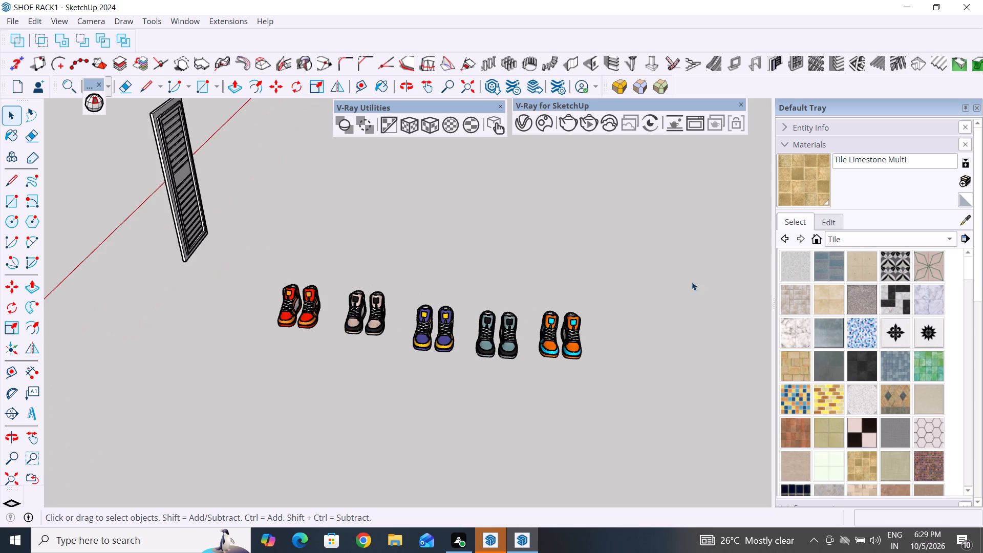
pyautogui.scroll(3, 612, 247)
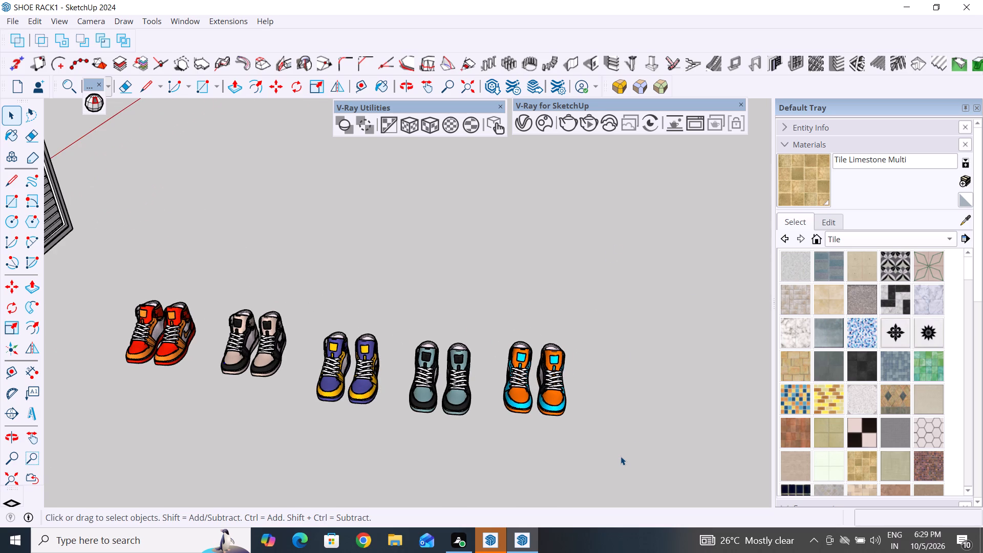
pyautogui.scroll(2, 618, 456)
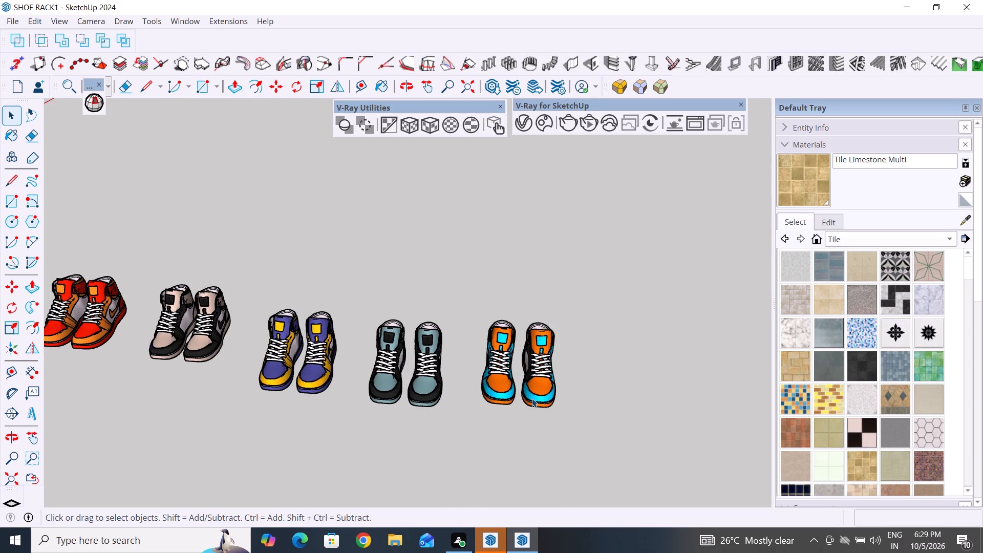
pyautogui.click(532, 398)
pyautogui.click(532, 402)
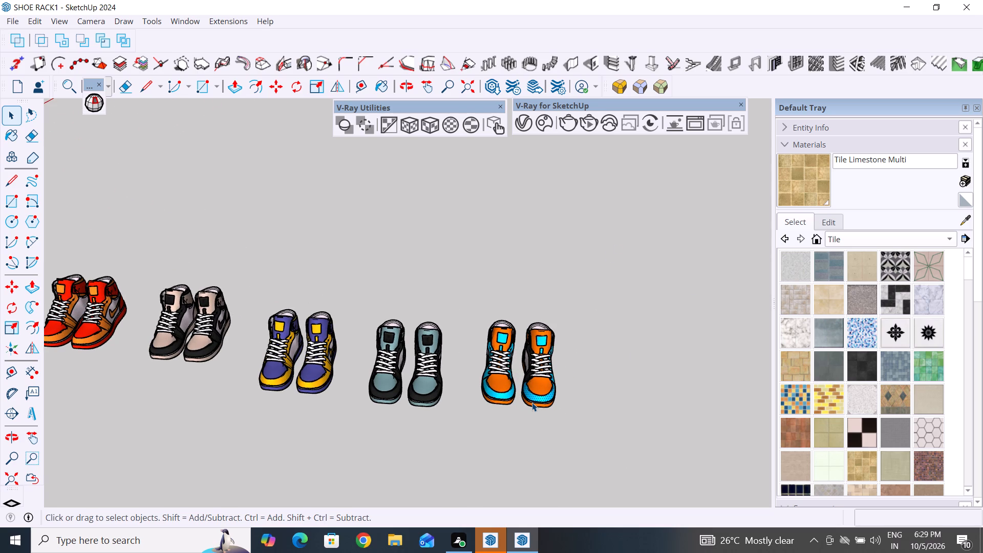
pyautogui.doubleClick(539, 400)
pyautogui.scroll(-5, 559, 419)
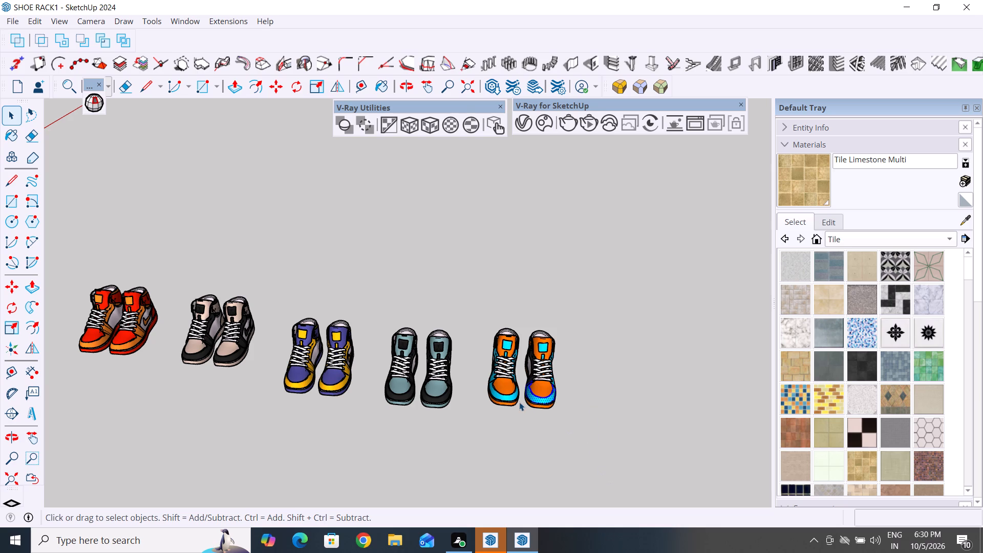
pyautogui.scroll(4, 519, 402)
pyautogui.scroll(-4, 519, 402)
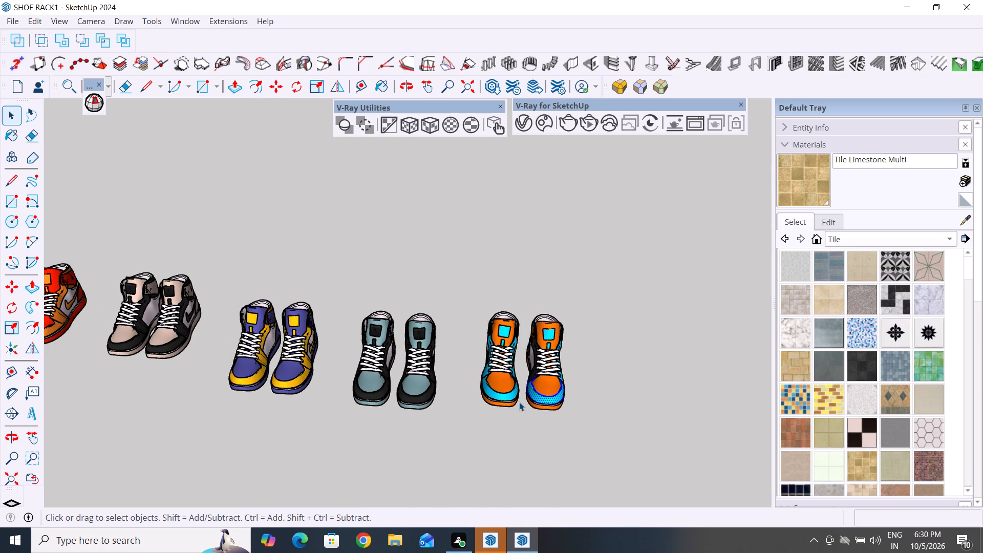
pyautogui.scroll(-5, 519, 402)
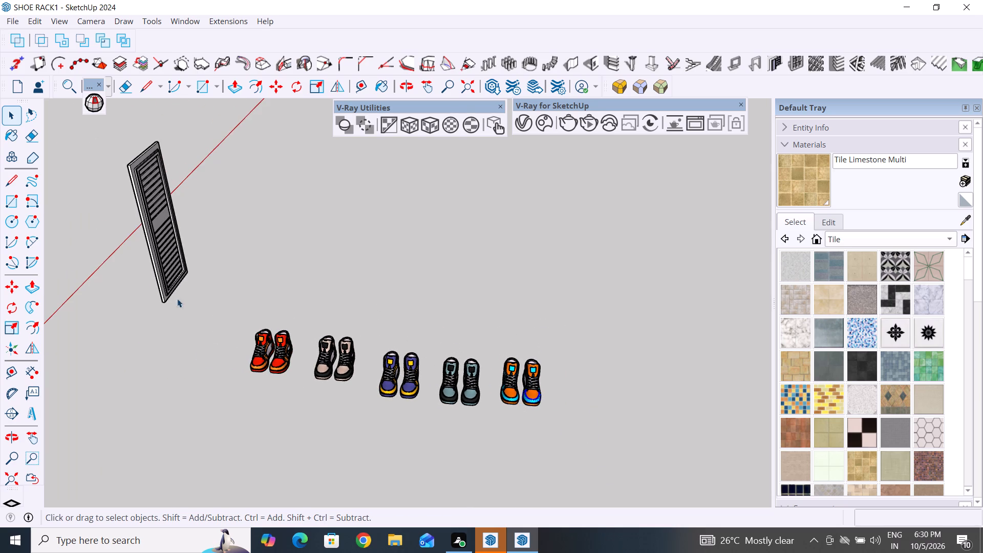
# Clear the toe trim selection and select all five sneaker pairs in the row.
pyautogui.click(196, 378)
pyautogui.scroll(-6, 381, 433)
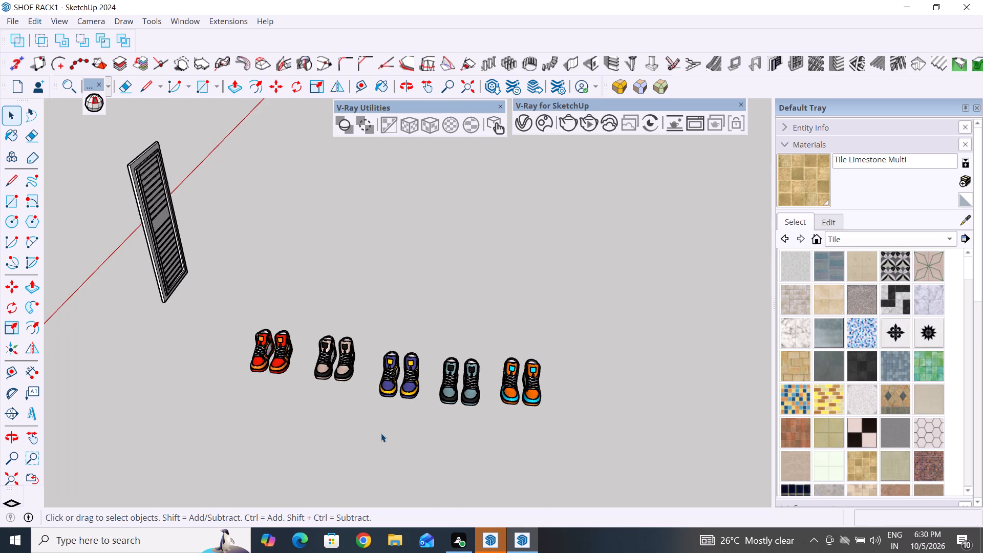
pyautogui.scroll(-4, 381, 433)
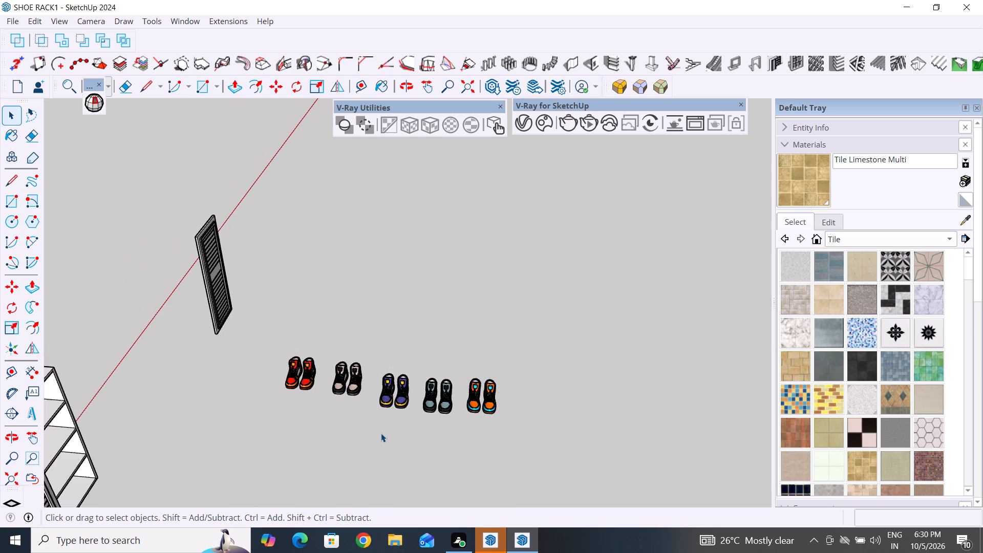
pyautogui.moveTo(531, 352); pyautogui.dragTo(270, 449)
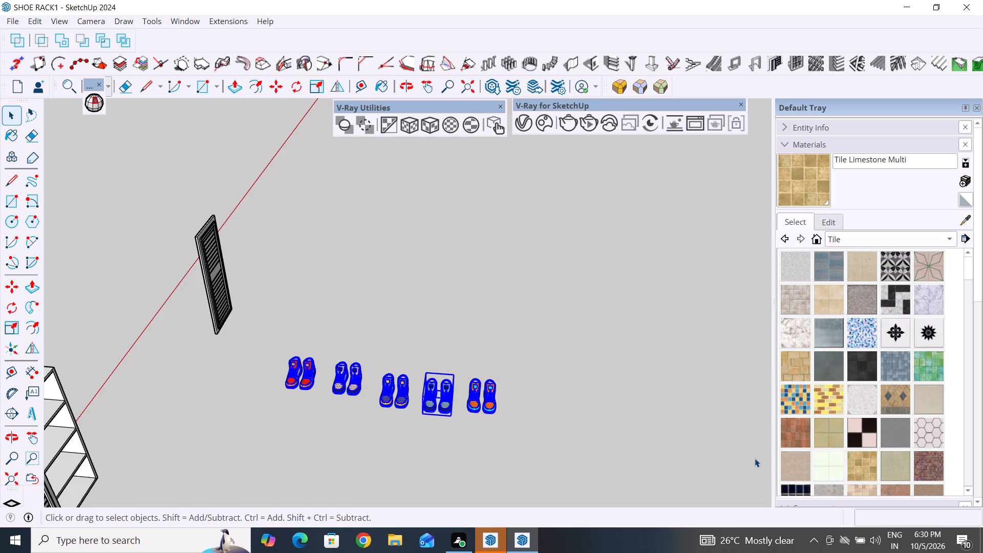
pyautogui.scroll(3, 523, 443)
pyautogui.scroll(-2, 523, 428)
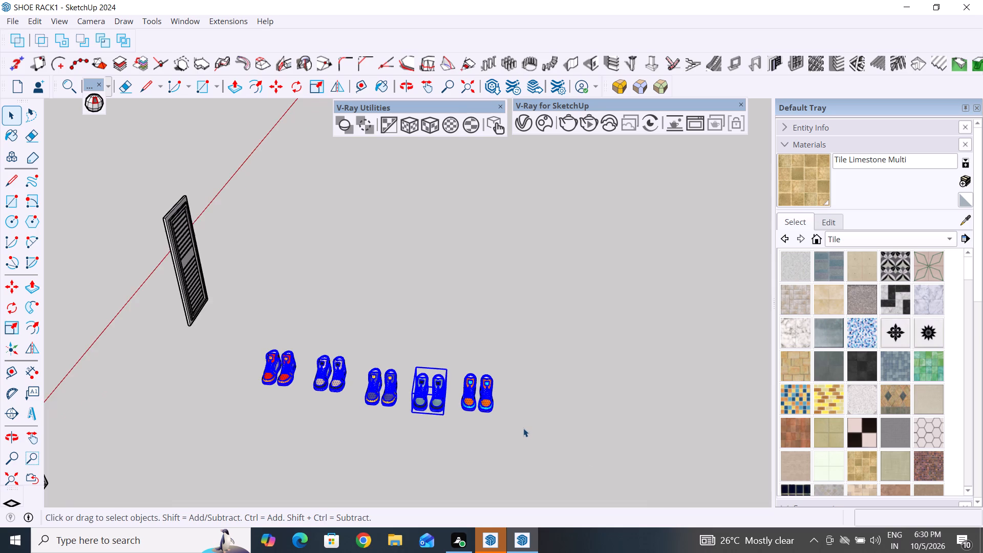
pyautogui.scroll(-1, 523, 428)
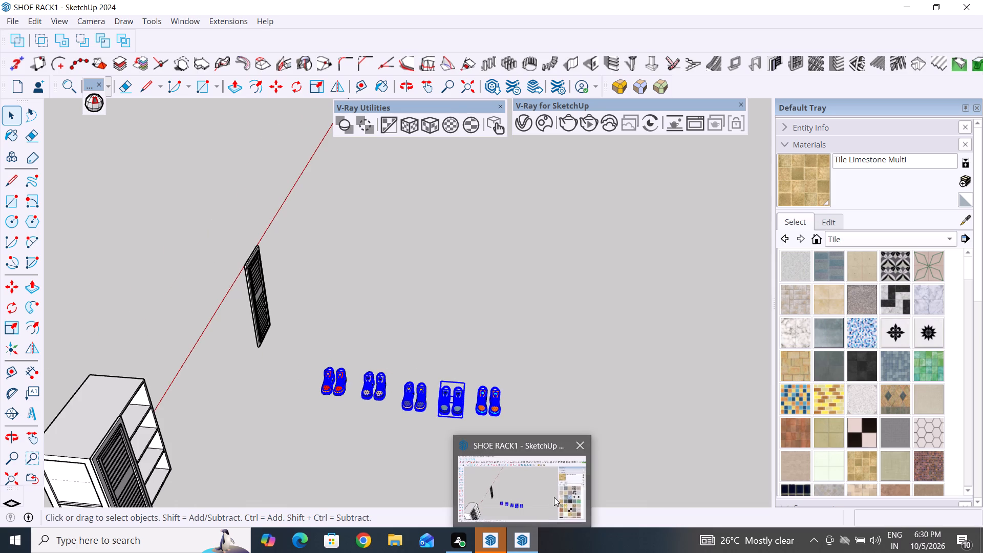
# Close the extra Welcome to SketchUp window and return to the SHOE RACK1 model.
pyautogui.click(538, 441)
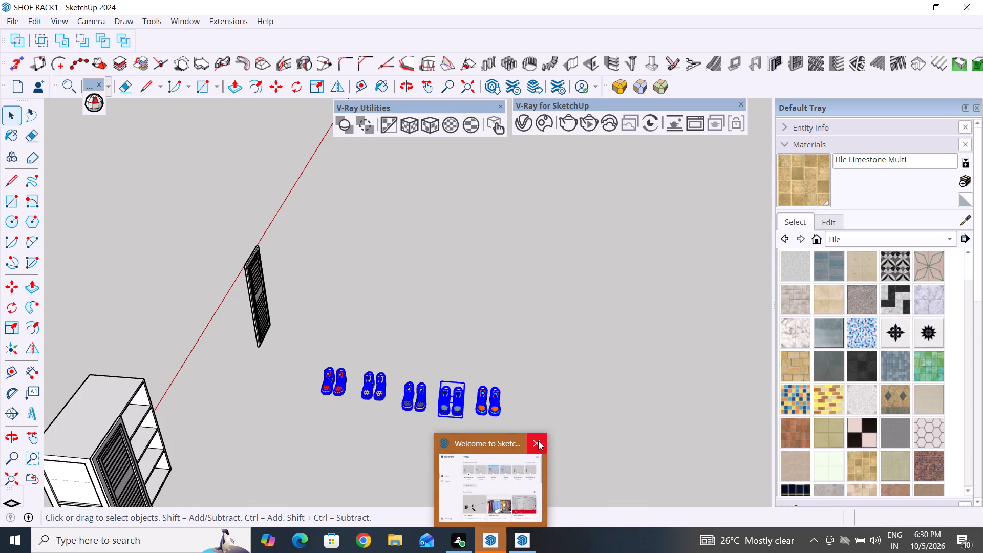
pyautogui.scroll(-3, 538, 442)
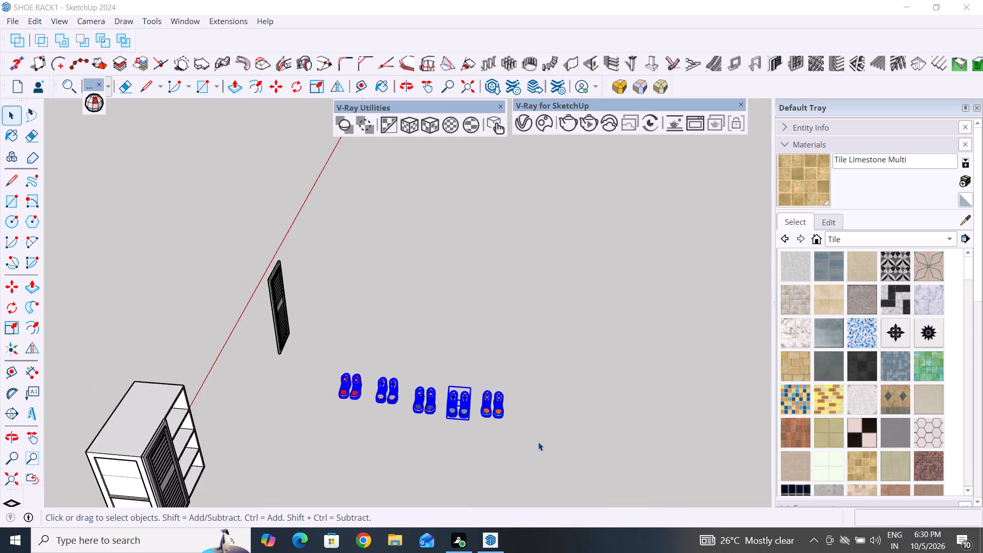
pyautogui.moveTo(473, 429); pyautogui.dragTo(510, 393, button='middle')
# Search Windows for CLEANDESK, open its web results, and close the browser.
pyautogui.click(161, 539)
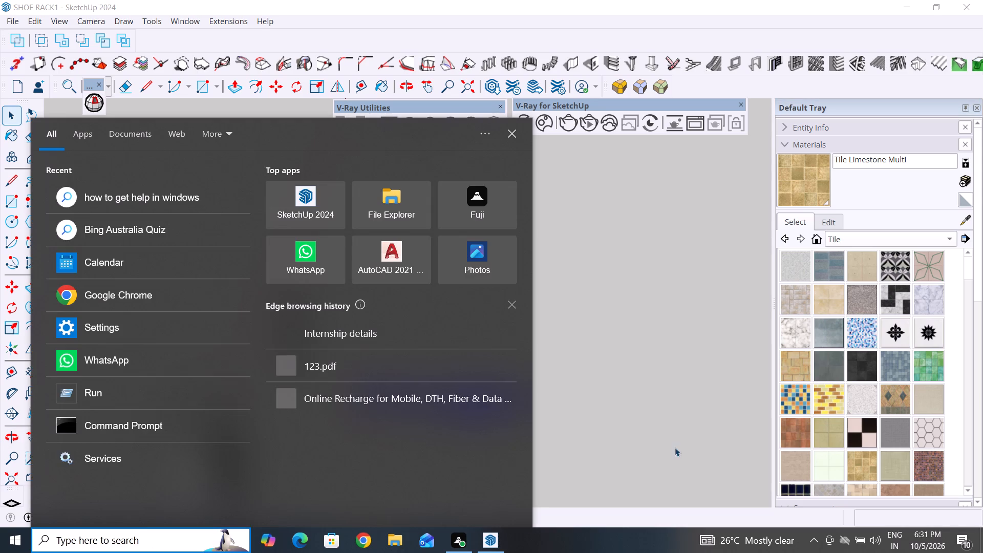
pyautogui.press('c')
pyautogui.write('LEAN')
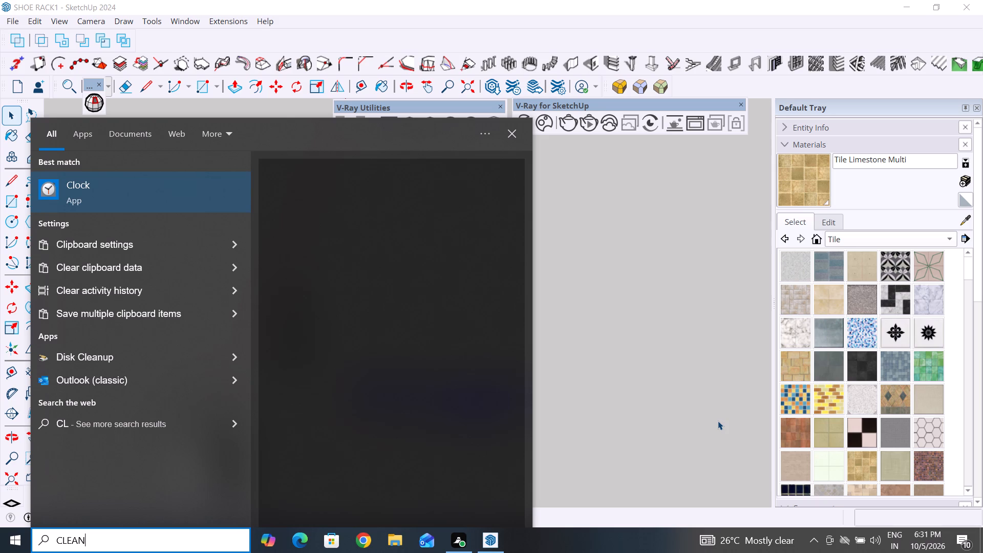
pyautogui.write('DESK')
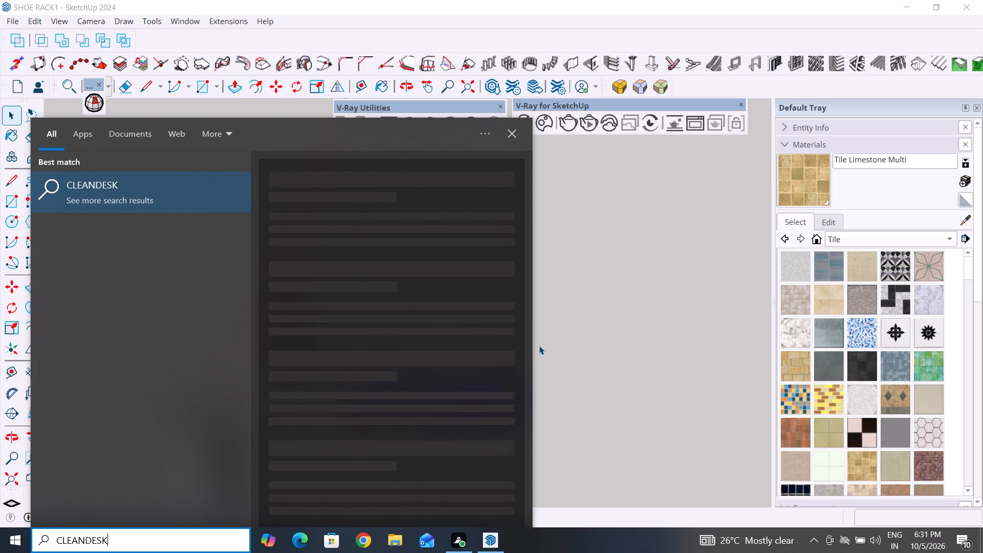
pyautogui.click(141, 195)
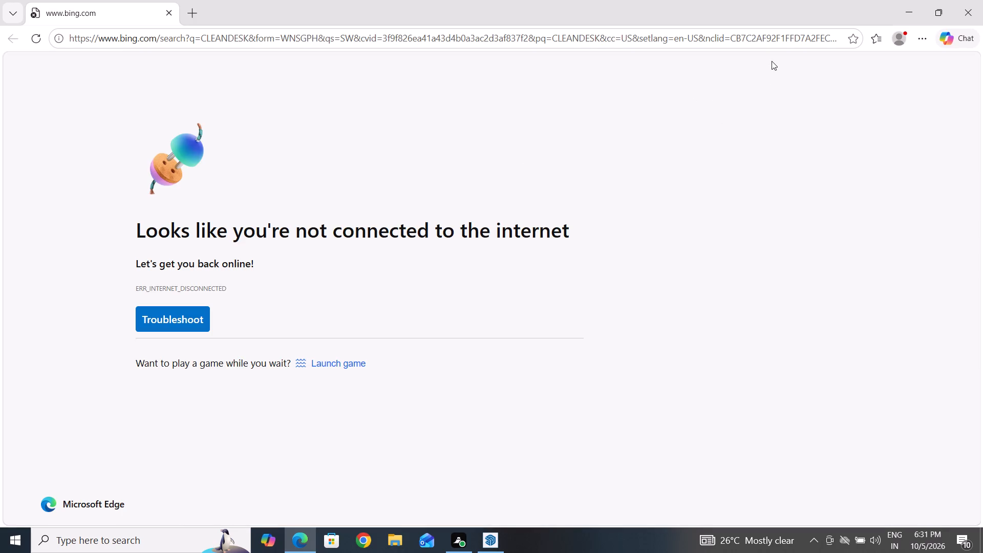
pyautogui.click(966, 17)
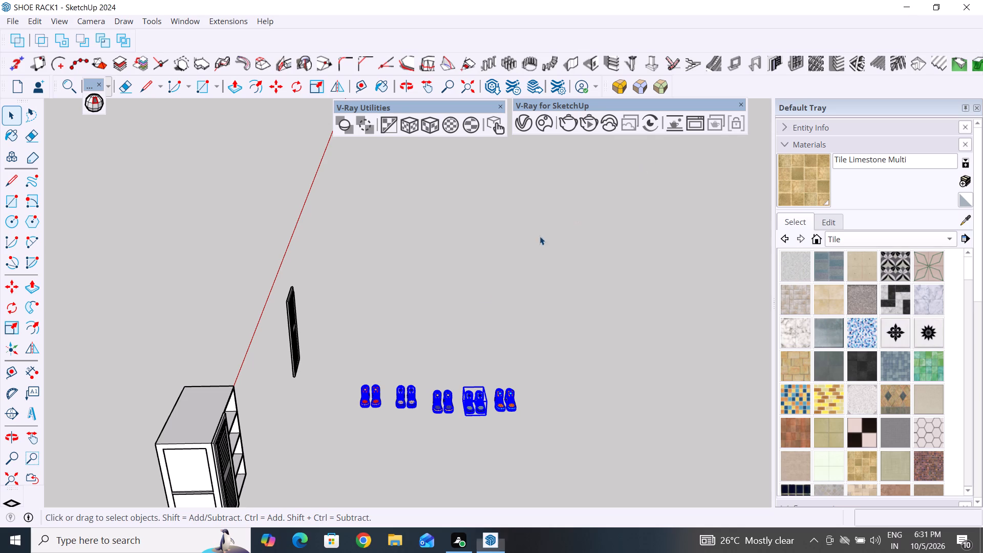
# Select all five sneaker pairs in the row beside the shoe cabinet and delete them.
pyautogui.scroll(-5, 388, 424)
pyautogui.scroll(4, 388, 424)
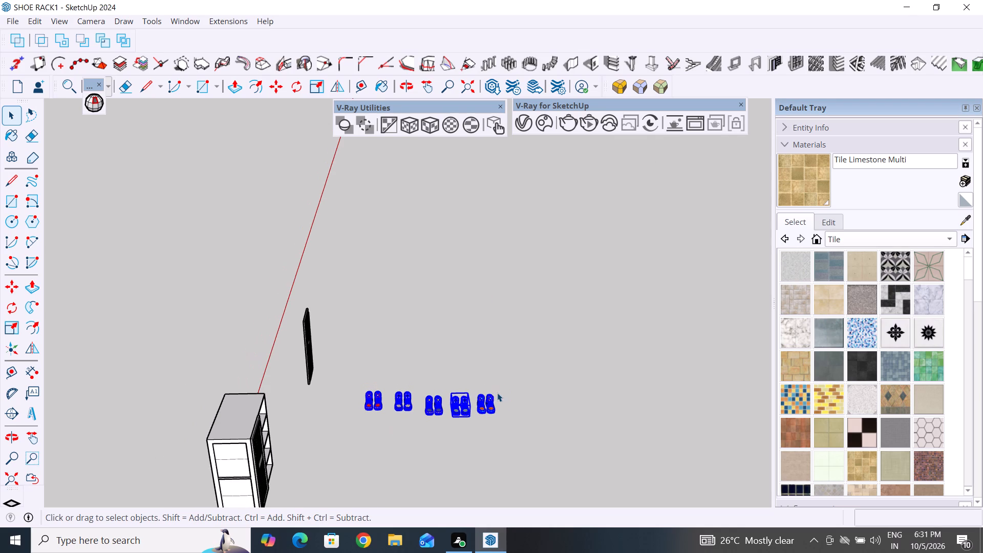
pyautogui.moveTo(518, 379); pyautogui.dragTo(353, 429)
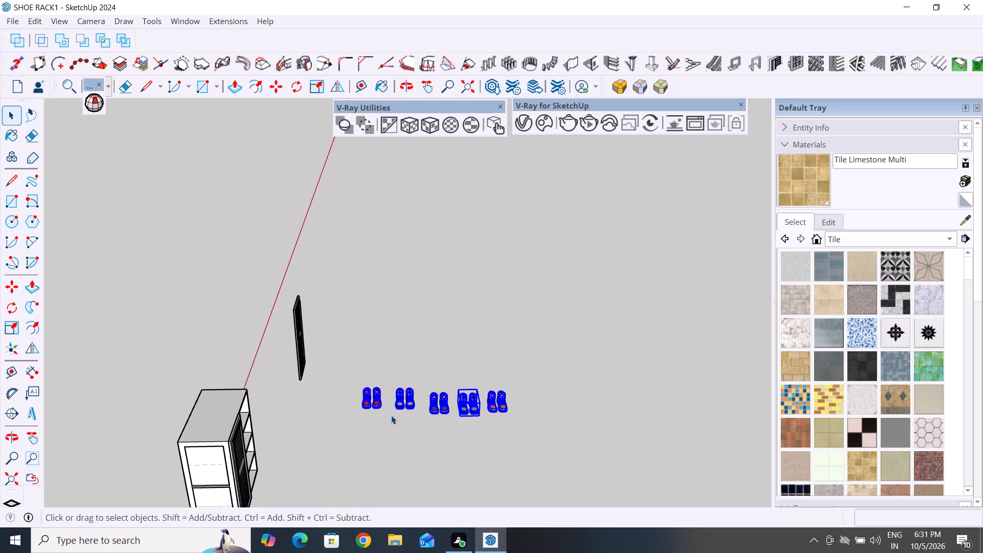
pyautogui.press('Delete')
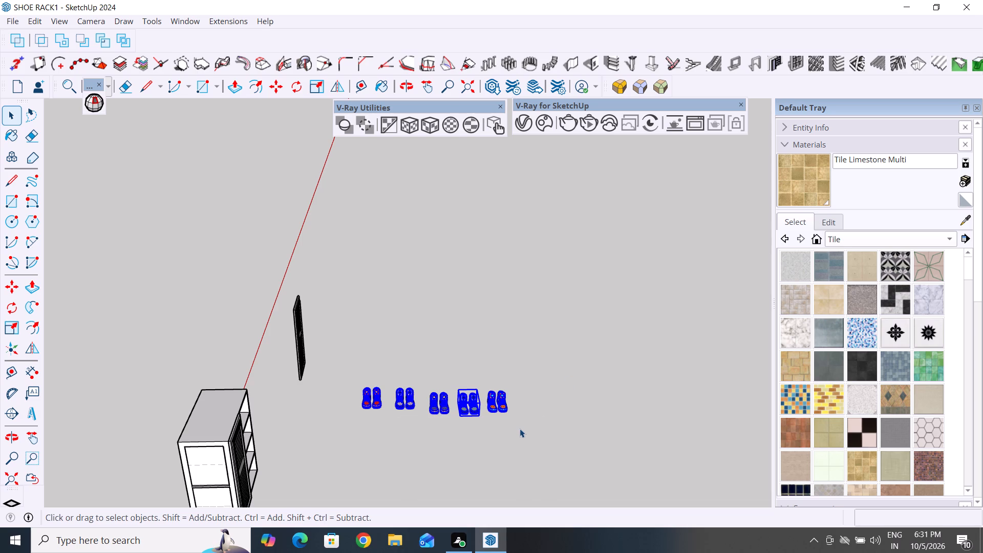
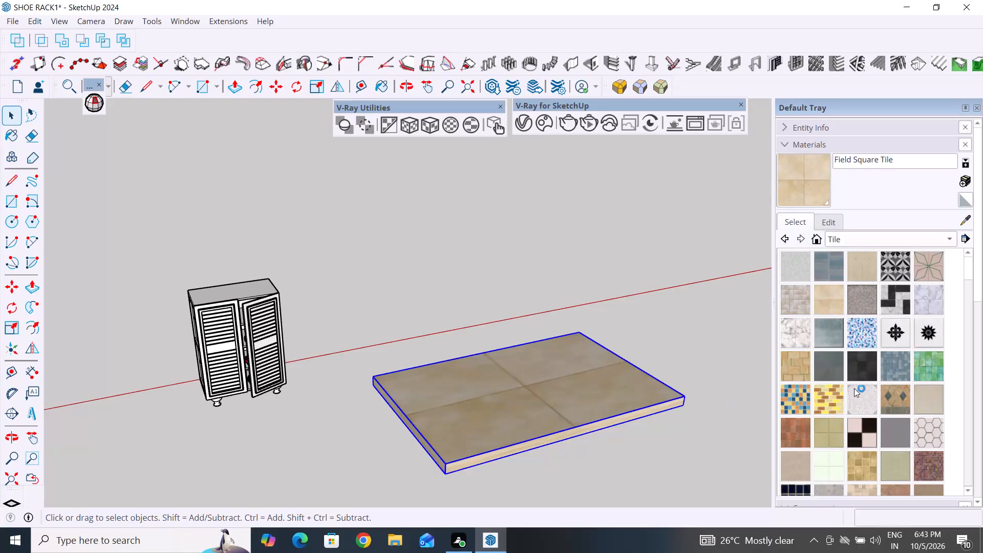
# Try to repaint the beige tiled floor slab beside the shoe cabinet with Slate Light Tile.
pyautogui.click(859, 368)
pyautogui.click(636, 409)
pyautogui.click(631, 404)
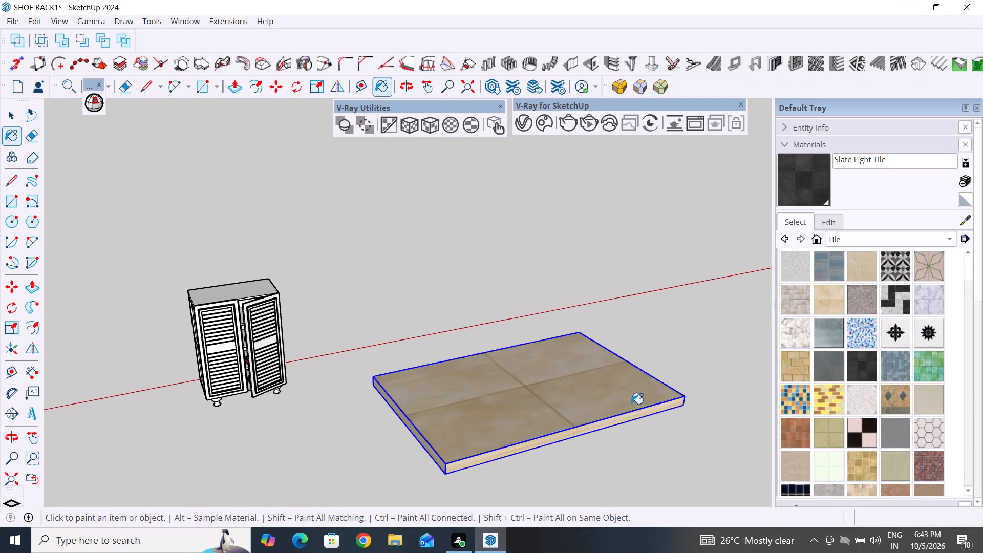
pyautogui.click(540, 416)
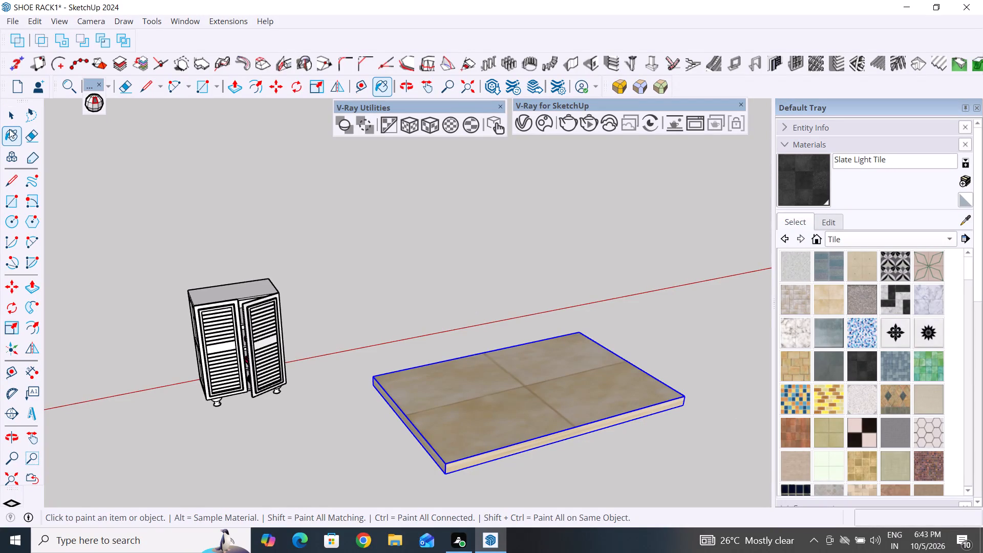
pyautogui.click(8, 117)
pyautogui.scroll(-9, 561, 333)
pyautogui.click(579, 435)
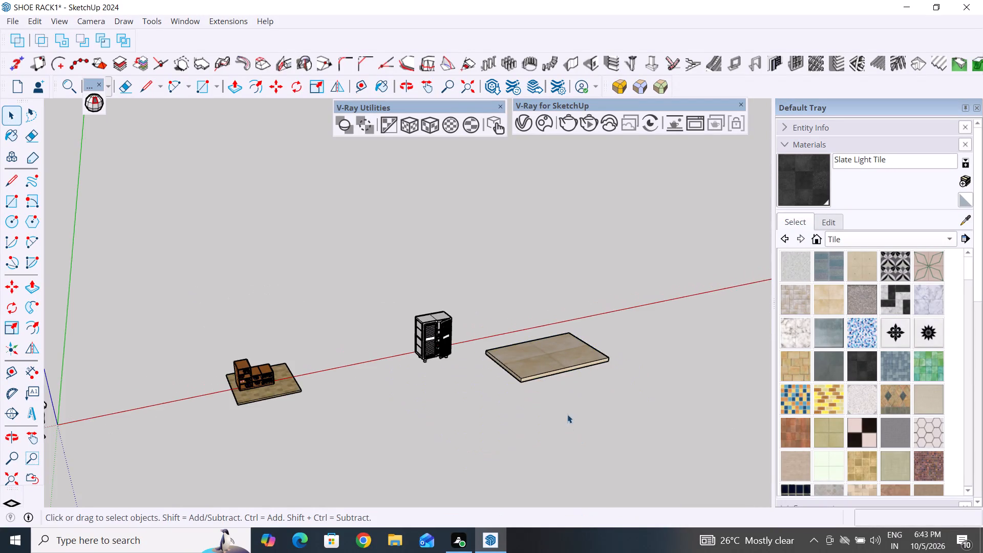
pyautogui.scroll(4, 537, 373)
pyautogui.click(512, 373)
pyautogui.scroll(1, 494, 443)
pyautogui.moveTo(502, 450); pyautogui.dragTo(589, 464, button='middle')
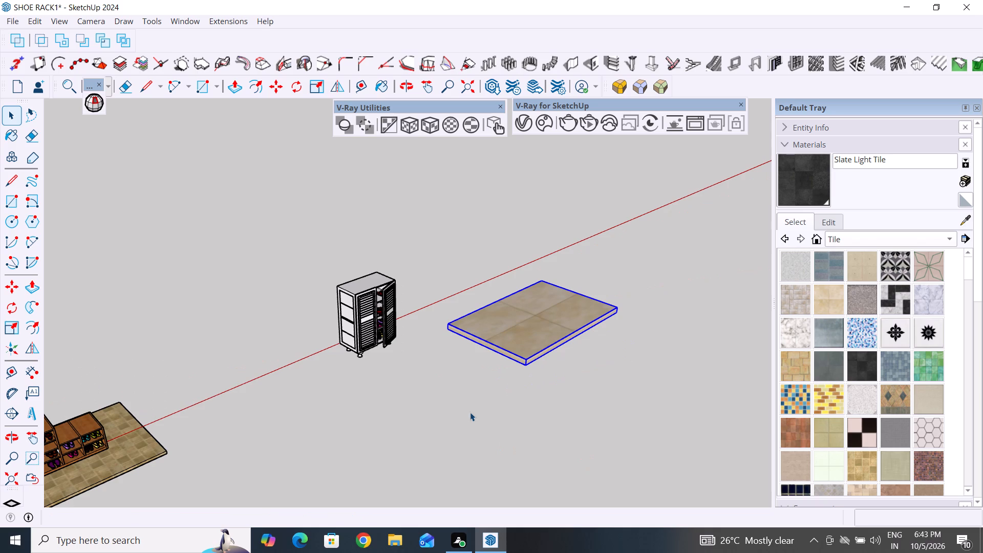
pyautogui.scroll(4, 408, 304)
# Paint the cabinet's top and the two recessed panels on its near side with Wood Cherry Original from the Wood materials.
pyautogui.click(883, 240)
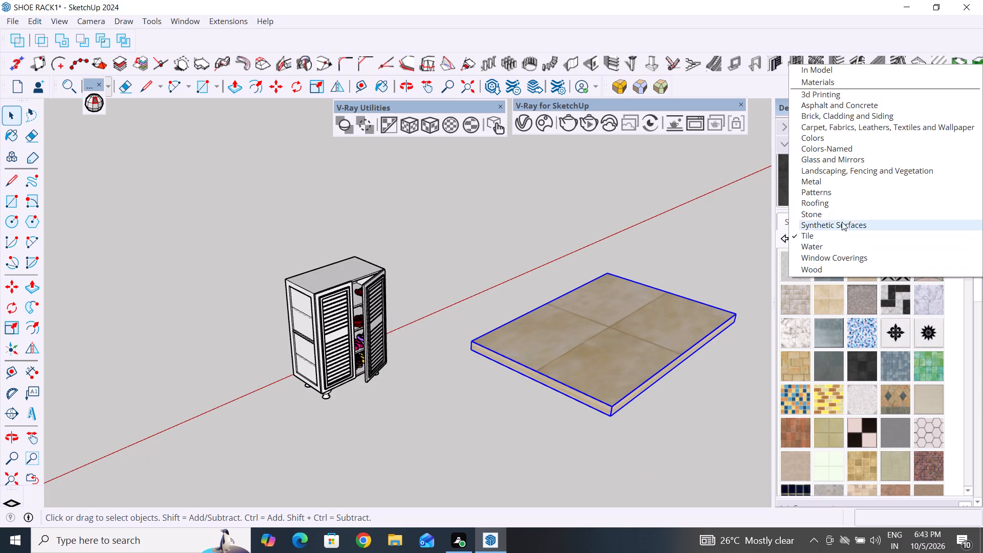
pyautogui.scroll(1, 872, 163)
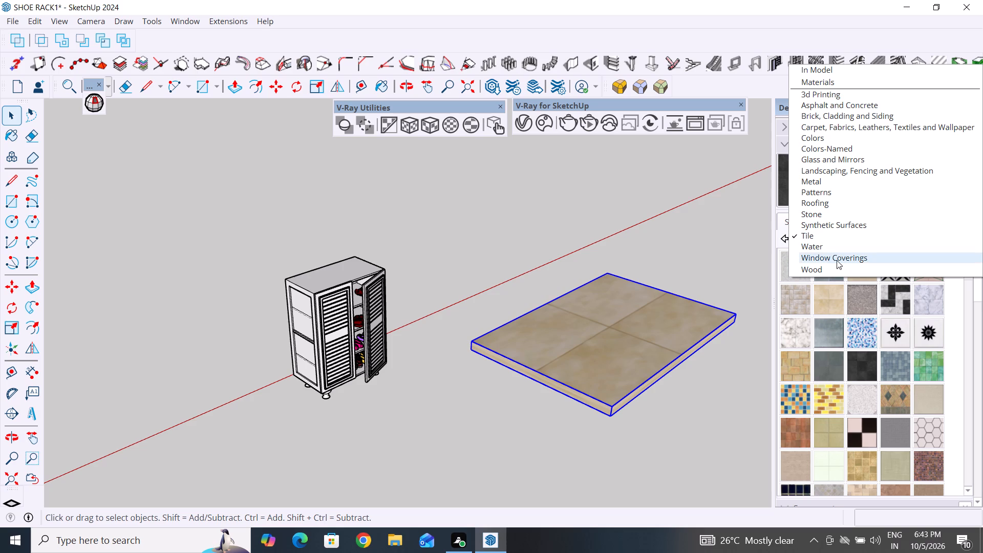
pyautogui.click(840, 267)
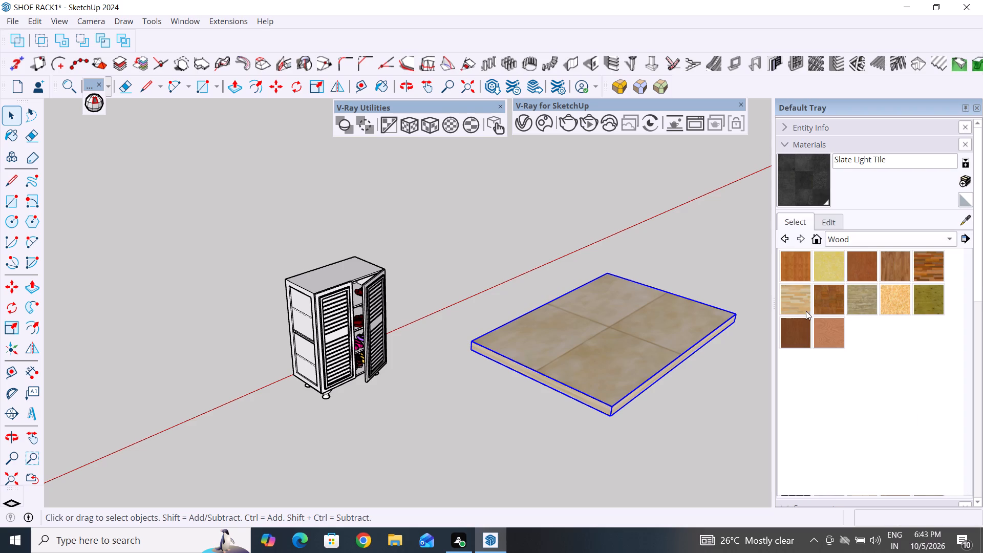
pyautogui.click(864, 268)
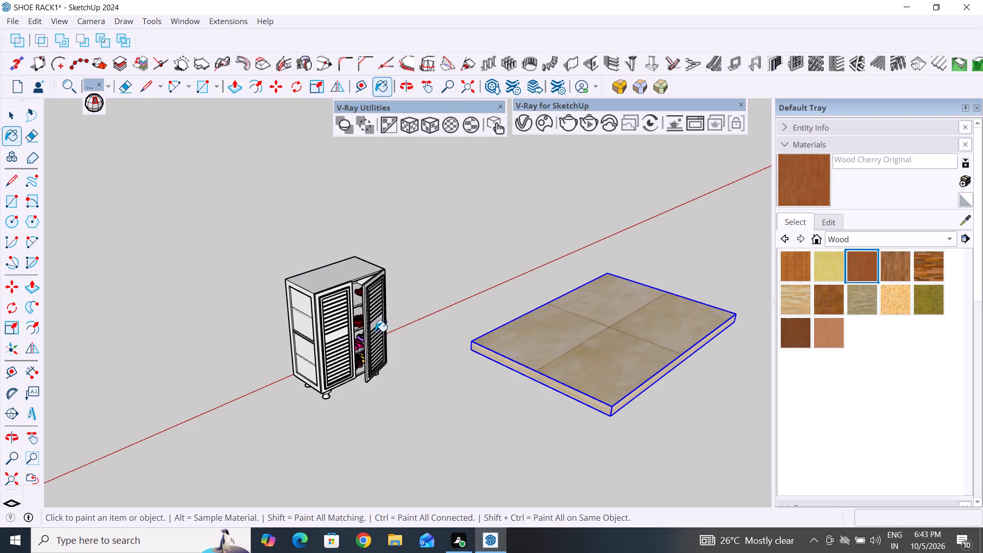
pyautogui.scroll(9, 300, 313)
pyautogui.click(301, 313)
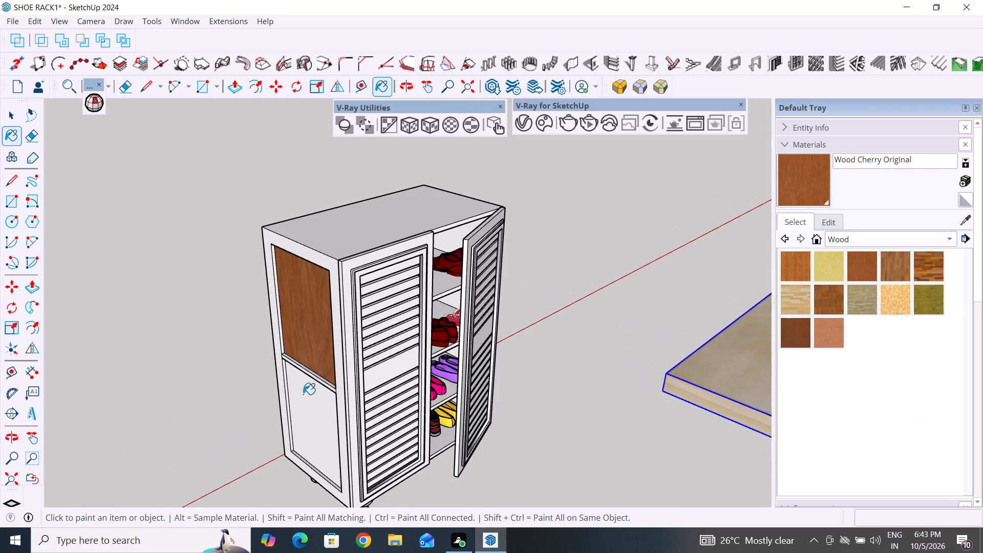
pyautogui.click(308, 400)
pyautogui.click(358, 238)
# Paint the near side's frame and the rear inner edge of its upper recess with Wood Cherry Original.
pyautogui.scroll(2, 331, 304)
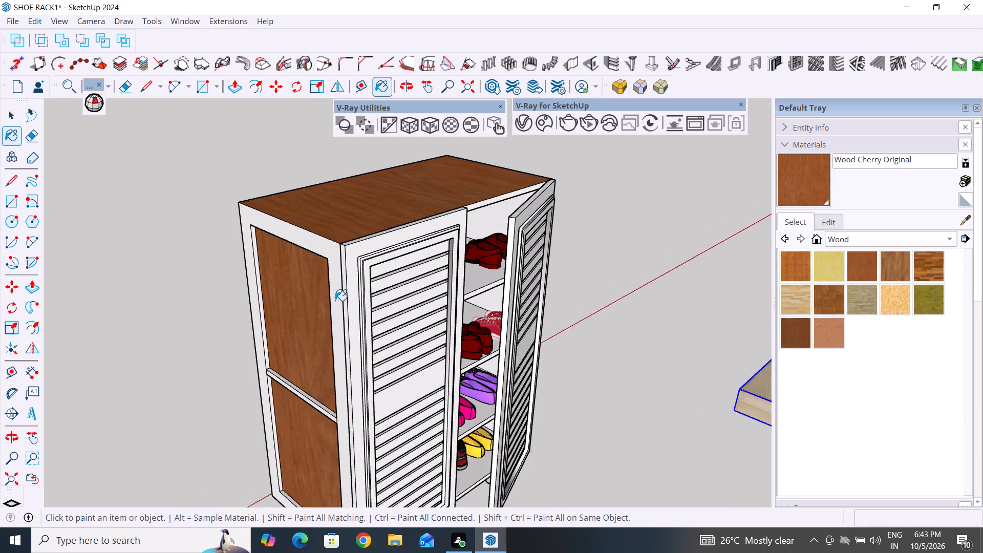
pyautogui.scroll(6, 335, 301)
pyautogui.click(340, 286)
pyautogui.scroll(6, 221, 301)
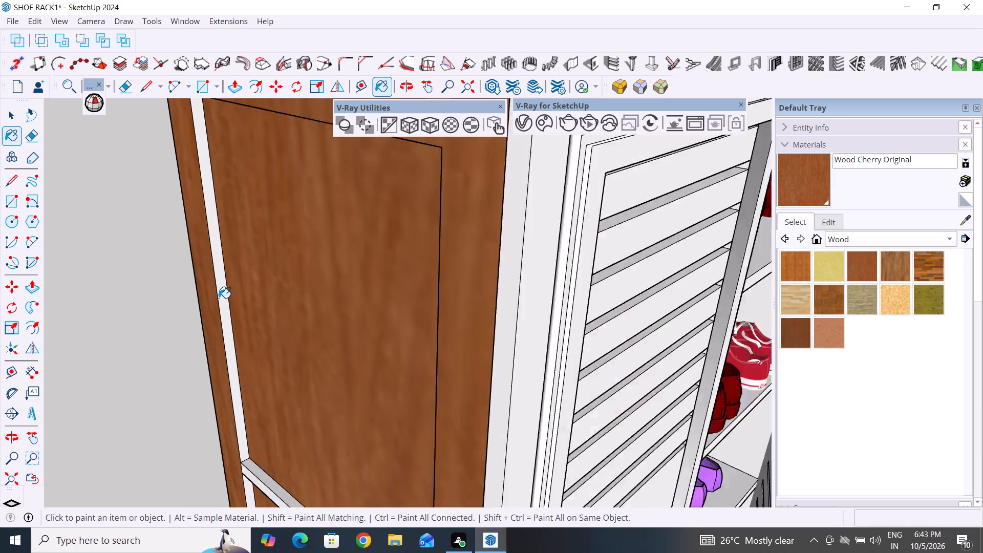
pyautogui.click(222, 292)
pyautogui.scroll(-12, 222, 292)
# Paint the front vertical inner edges of both recesses on the same side with Wood Cherry Original.
pyautogui.moveTo(283, 366); pyautogui.dragTo(496, 347, button='middle')
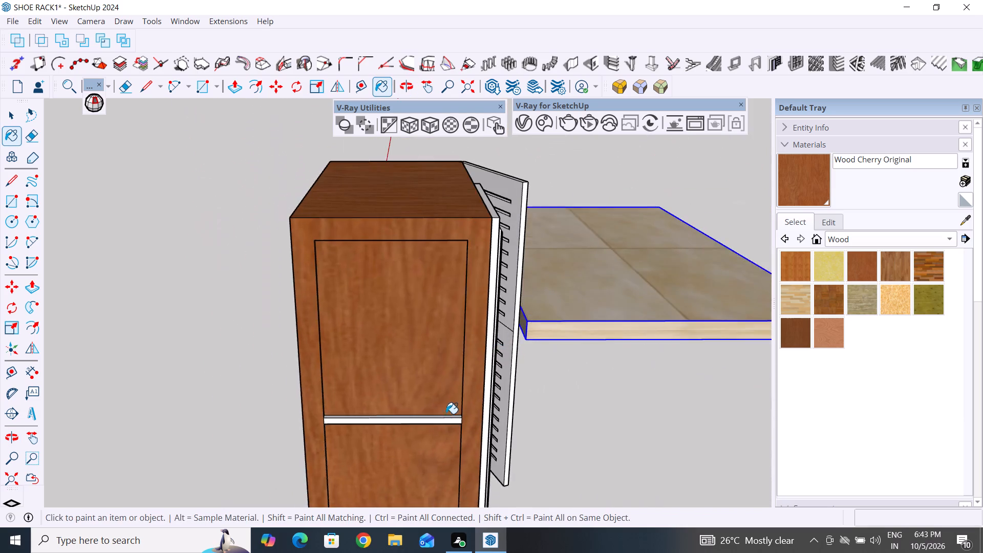
pyautogui.scroll(5, 440, 420)
pyautogui.click(435, 431)
pyautogui.scroll(5, 435, 431)
pyautogui.moveTo(448, 436); pyautogui.dragTo(540, 417, button='middle')
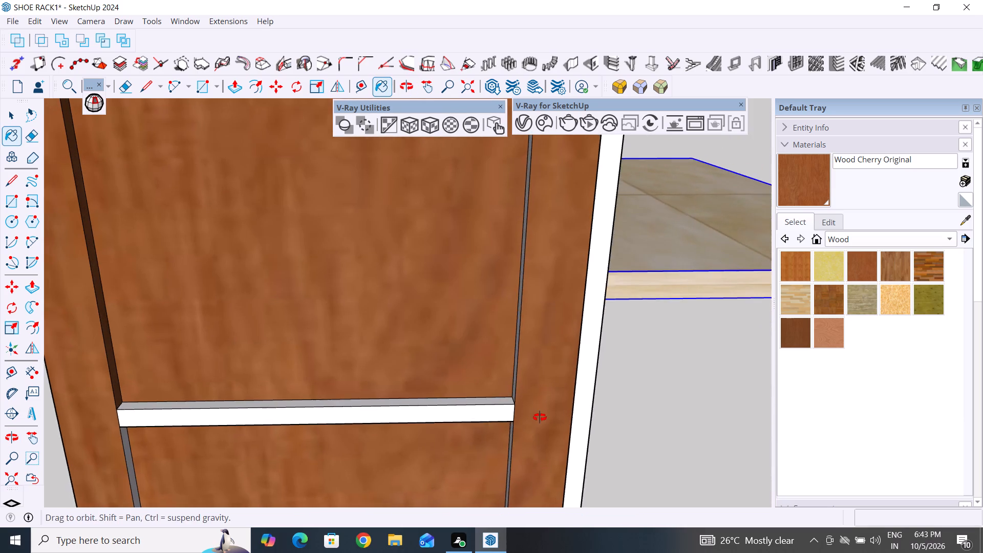
pyautogui.moveTo(540, 417); pyautogui.dragTo(668, 384, button='middle')
pyautogui.scroll(4, 625, 356)
pyautogui.click(661, 355)
pyautogui.click(665, 284)
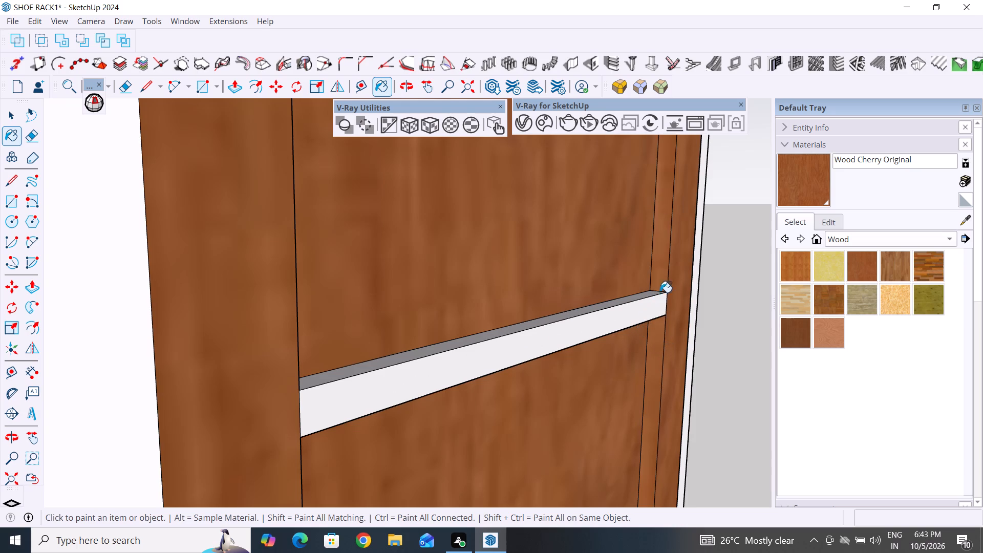
# Paint the front, top and underside of the crossbar between the two side panels with Wood Cherry Original.
pyautogui.click(634, 327)
pyautogui.click(628, 315)
pyautogui.moveTo(522, 260); pyautogui.dragTo(544, 408, button='middle')
pyautogui.click(564, 332)
pyautogui.moveTo(582, 346); pyautogui.dragTo(471, 74, button='middle')
pyautogui.scroll(-9, 450, 332)
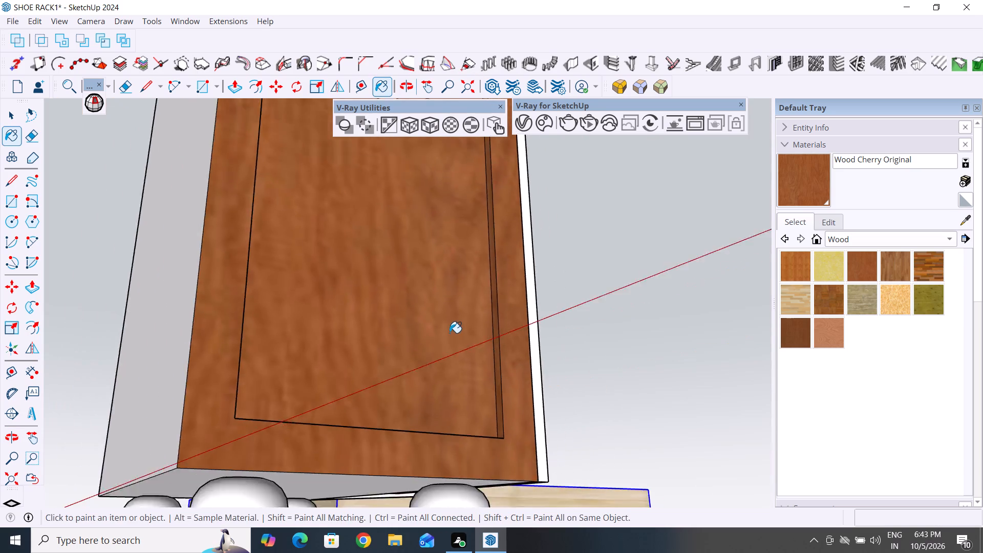
pyautogui.scroll(-4, 450, 333)
pyautogui.scroll(9, 410, 219)
pyautogui.click(417, 202)
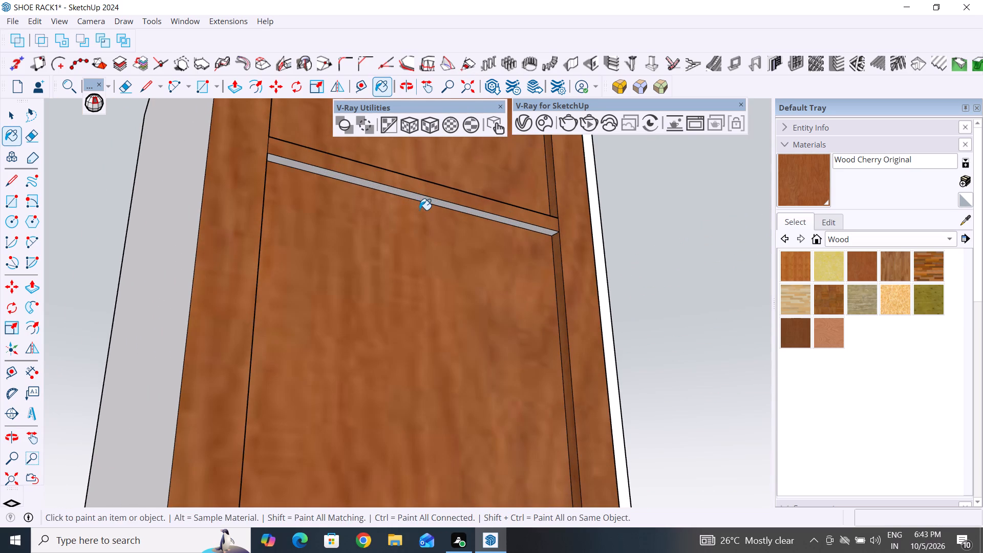
pyautogui.click(422, 209)
pyautogui.scroll(10, 425, 207)
pyautogui.click(449, 192)
pyautogui.scroll(-5, 447, 323)
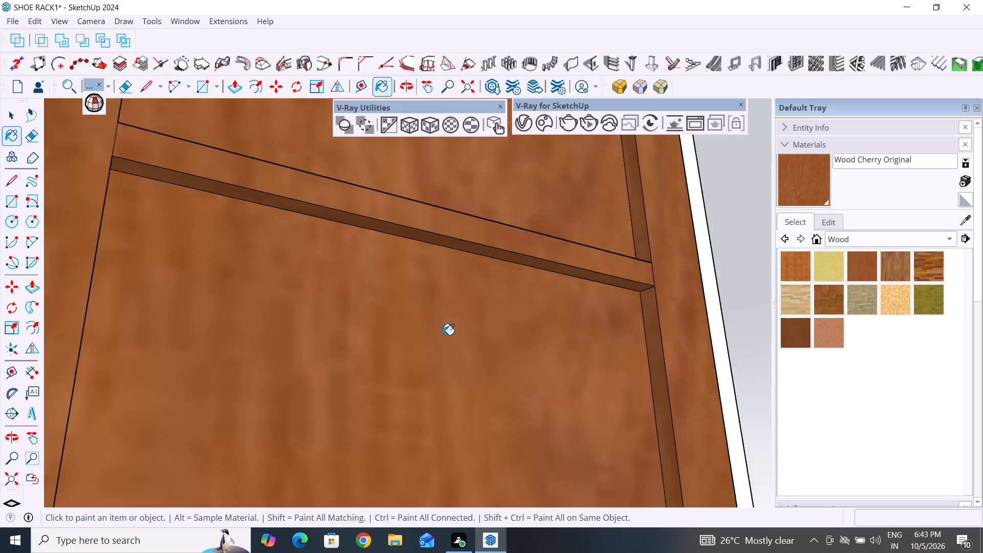
# Paint the cabinet's plain back face with Wood Cherry Original.
pyautogui.scroll(-8, 442, 335)
pyautogui.moveTo(515, 336); pyautogui.dragTo(575, 450, button='middle')
pyautogui.scroll(-14, 592, 372)
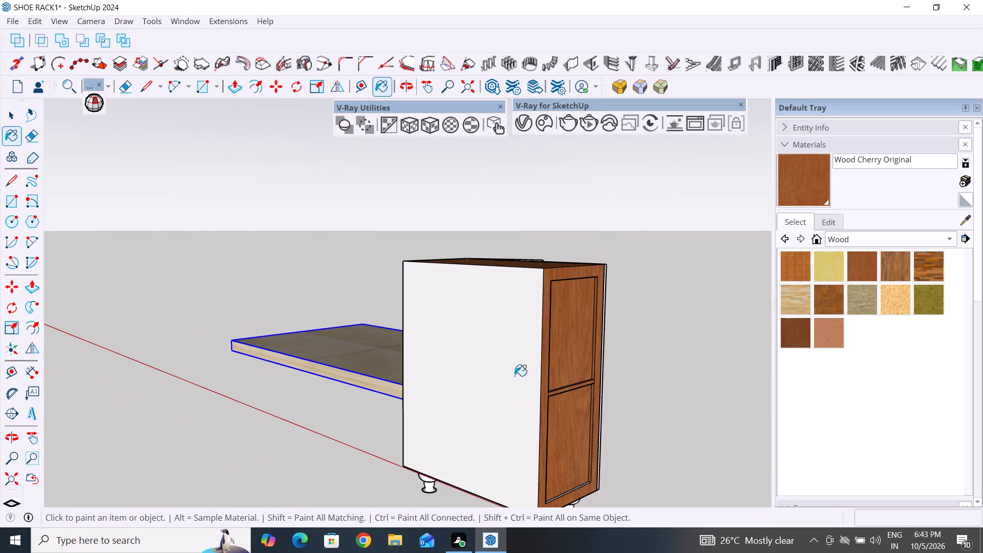
pyautogui.click(515, 376)
# Paint the frame and both recessed panels on the cabinet's opposite side with Wood Cherry Original.
pyautogui.moveTo(654, 348); pyautogui.dragTo(274, 473, button='middle')
pyautogui.scroll(-6, 451, 303)
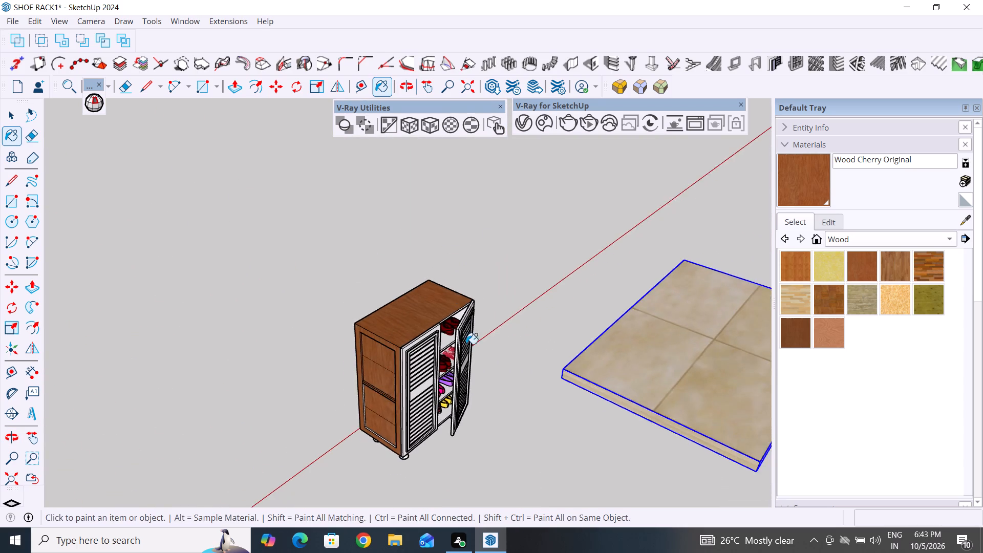
pyautogui.moveTo(481, 415); pyautogui.dragTo(228, 379, button='middle')
pyautogui.scroll(5, 415, 351)
pyautogui.moveTo(461, 358); pyautogui.dragTo(302, 391, button='middle')
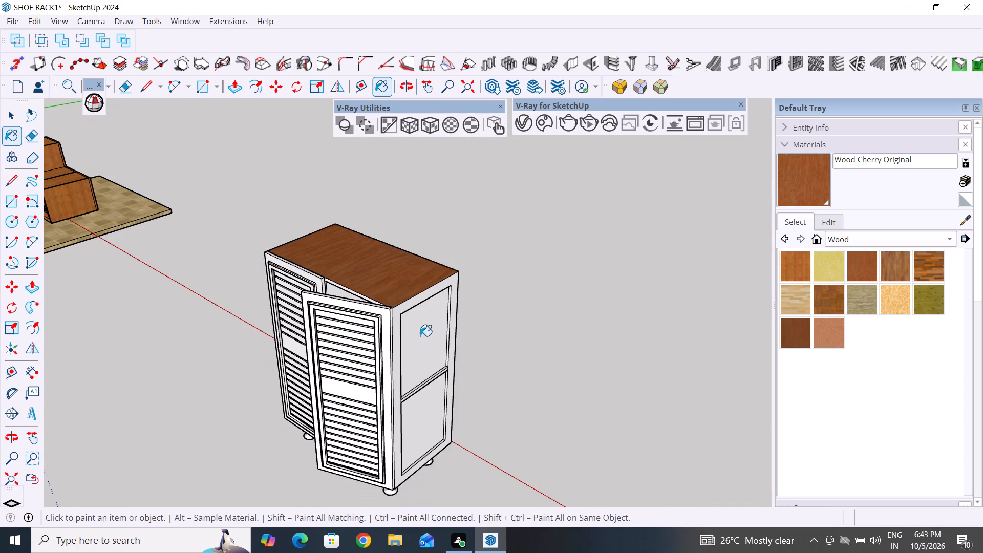
pyautogui.click(419, 336)
pyautogui.scroll(5, 426, 336)
pyautogui.moveTo(452, 376); pyautogui.dragTo(392, 360, button='middle')
pyautogui.scroll(1, 422, 376)
pyautogui.click(419, 236)
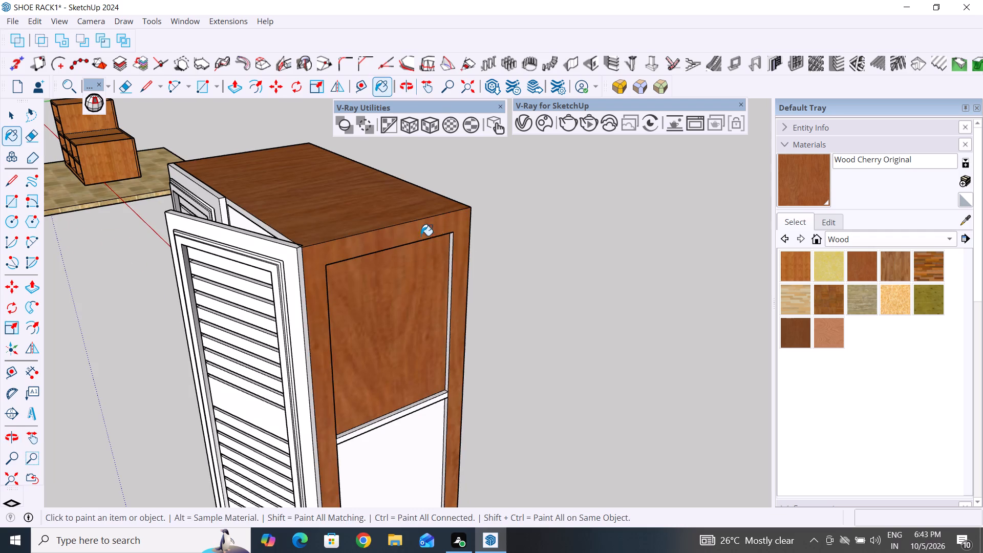
pyautogui.scroll(-6, 445, 324)
pyautogui.scroll(4, 426, 448)
pyautogui.scroll(9, 442, 514)
pyautogui.click(387, 373)
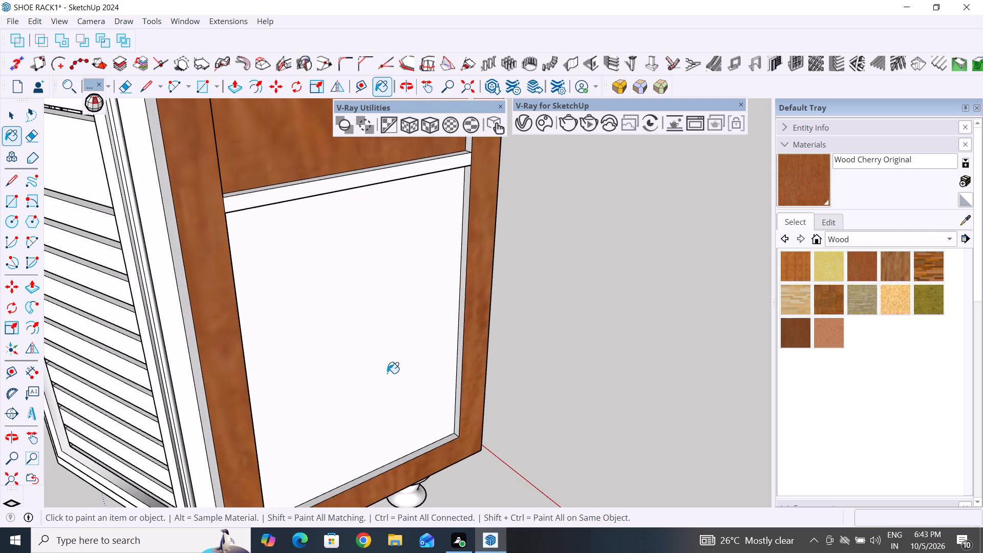
# Paint the front vertical and bottom inner edges of the opposite side's lower recess with Wood Cherry Original.
pyautogui.scroll(-6, 420, 368)
pyautogui.moveTo(434, 406); pyautogui.dragTo(205, 374, button='middle')
pyautogui.scroll(5, 252, 357)
pyautogui.moveTo(316, 363); pyautogui.dragTo(262, 368, button='middle')
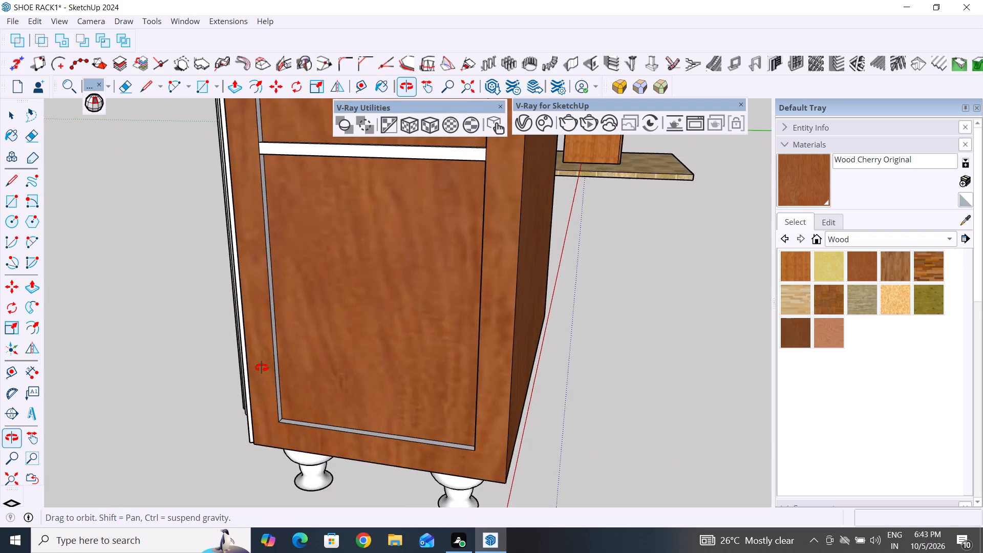
pyautogui.moveTo(262, 368); pyautogui.dragTo(257, 368, button='middle')
pyautogui.scroll(8, 259, 348)
pyautogui.click(239, 321)
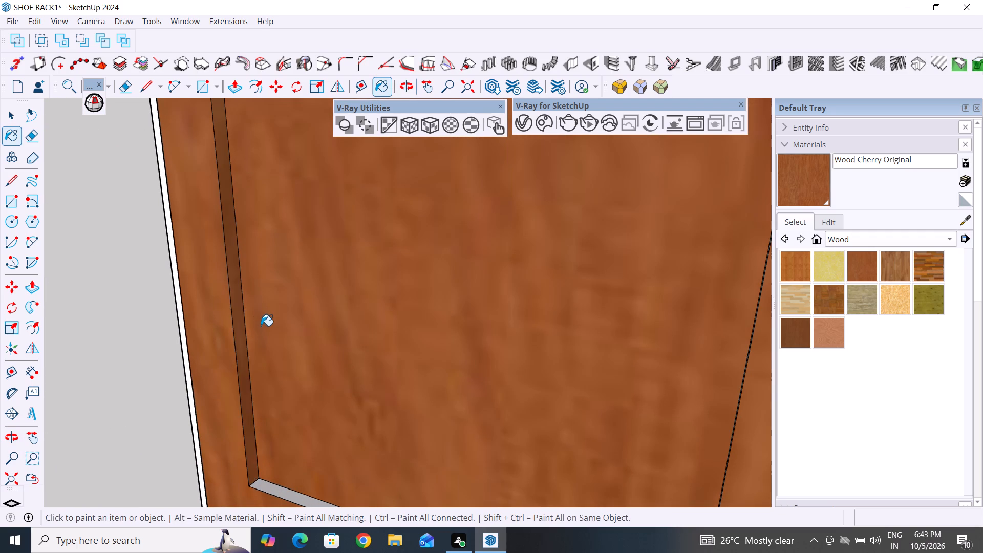
pyautogui.scroll(-10, 261, 326)
pyautogui.moveTo(314, 435); pyautogui.dragTo(407, 477, button='middle')
pyautogui.scroll(8, 458, 445)
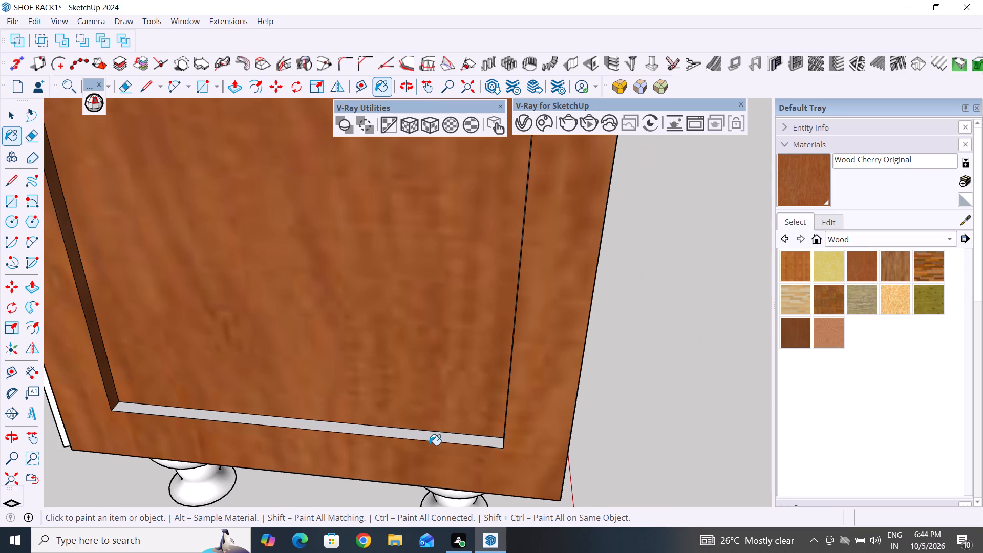
pyautogui.click(429, 445)
pyautogui.scroll(-5, 443, 455)
pyautogui.scroll(8, 401, 435)
pyautogui.click(378, 439)
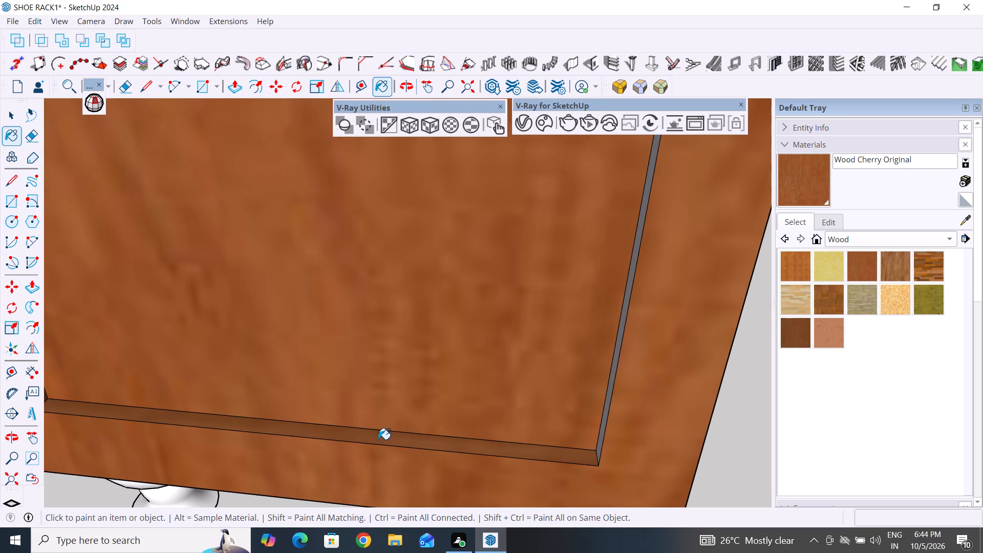
# Paint the rear vertical inner edges of the opposite side's lower and upper recesses with Wood Cherry Original.
pyautogui.scroll(-5, 412, 417)
pyautogui.moveTo(437, 438); pyautogui.dragTo(665, 408, button='middle')
pyautogui.scroll(6, 588, 293)
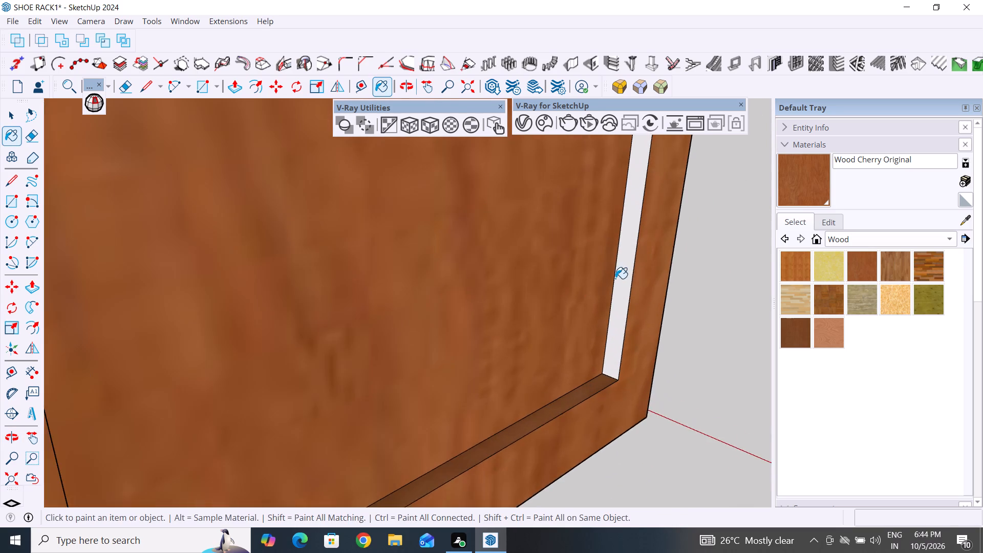
pyautogui.scroll(3, 615, 279)
pyautogui.click(631, 268)
pyautogui.scroll(-20, 605, 360)
pyautogui.scroll(-6, 605, 360)
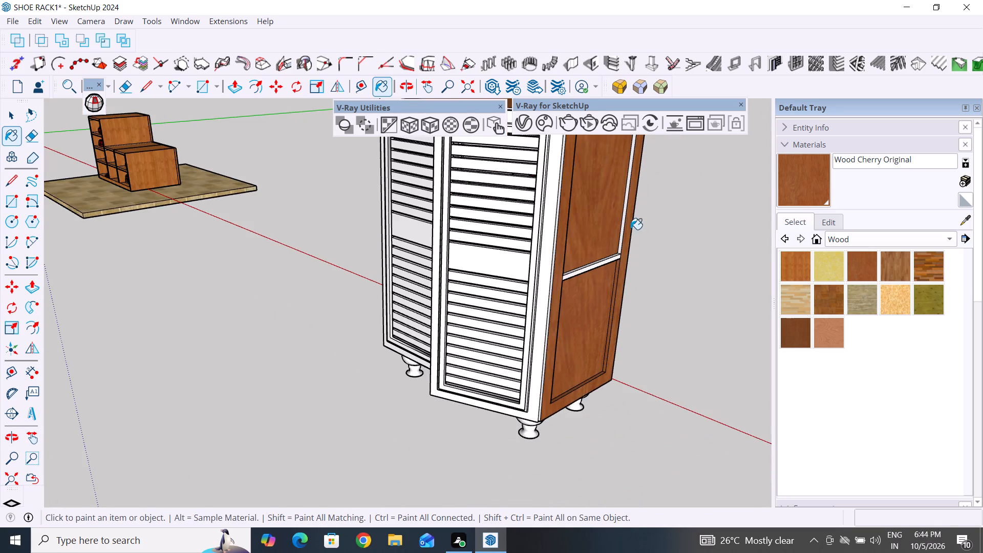
pyautogui.scroll(17, 626, 219)
pyautogui.click(625, 216)
# Paint the underside of the crossbar on the opposite side with Wood Cherry Original.
pyautogui.scroll(-7, 601, 310)
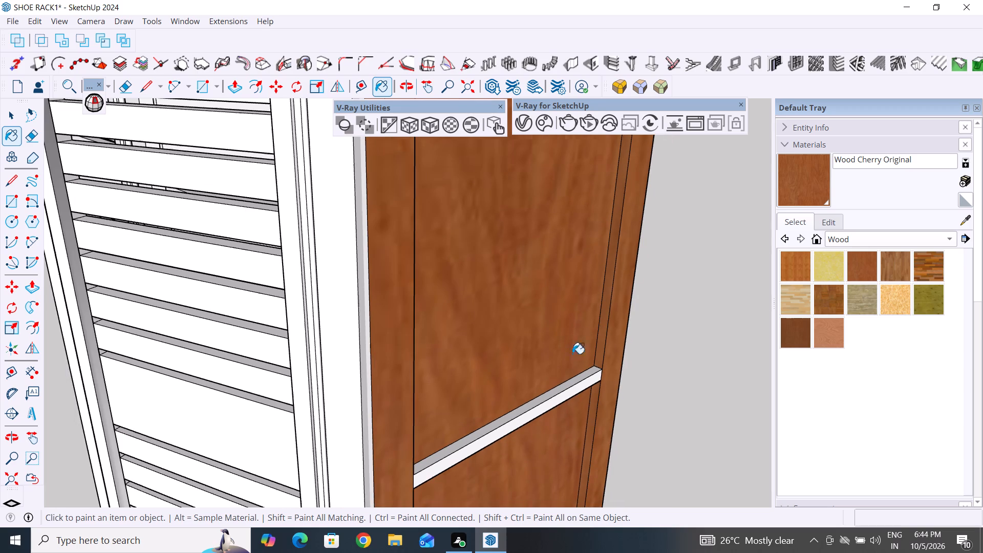
pyautogui.click(575, 397)
pyautogui.scroll(5, 575, 397)
pyautogui.click(574, 395)
pyautogui.click(576, 375)
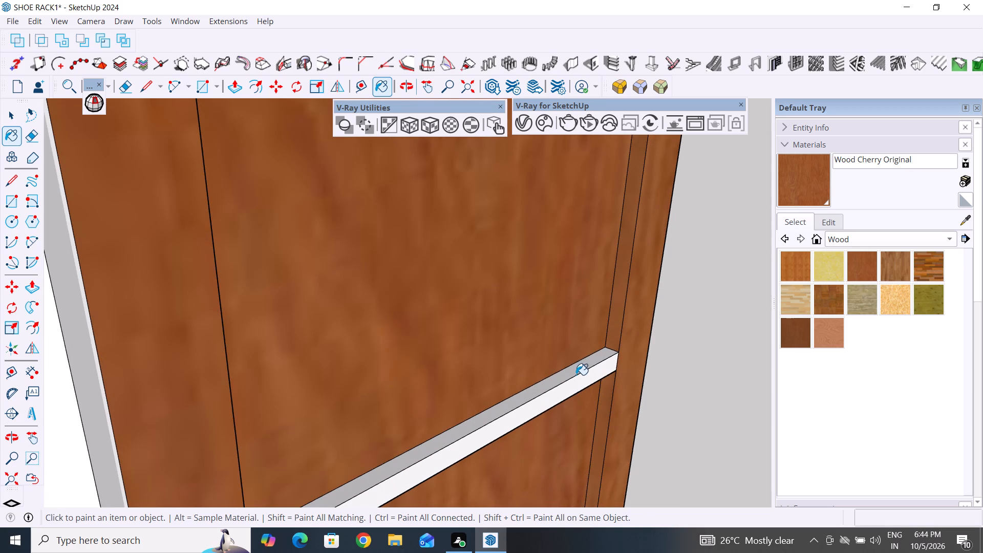
pyautogui.scroll(2, 558, 437)
pyautogui.moveTo(558, 437); pyautogui.dragTo(481, 332, button='middle')
pyautogui.scroll(7, 498, 232)
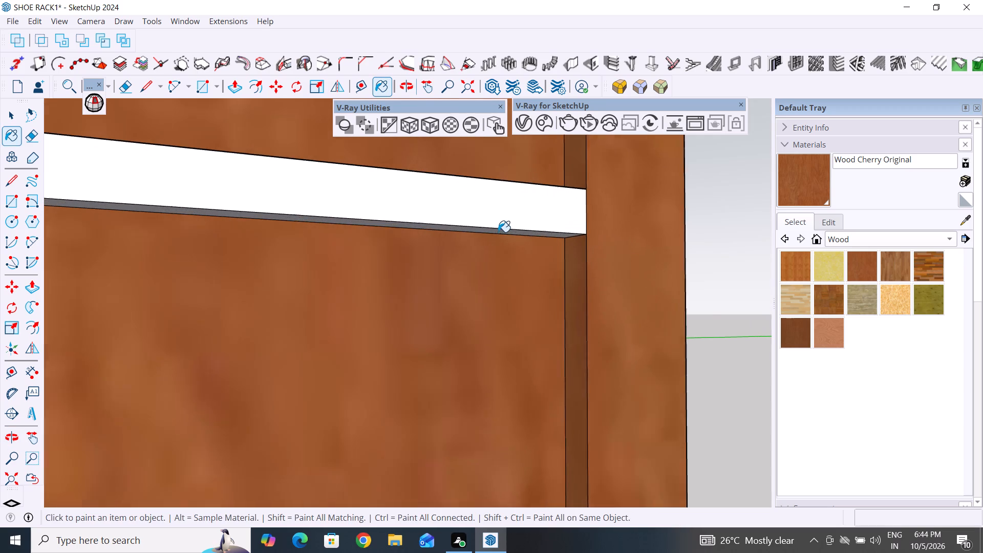
pyautogui.click(505, 227)
# Paint the top and front faces of the opposite side's crossbar with Wood Cherry Original.
pyautogui.moveTo(541, 266); pyautogui.dragTo(720, 456, button='middle')
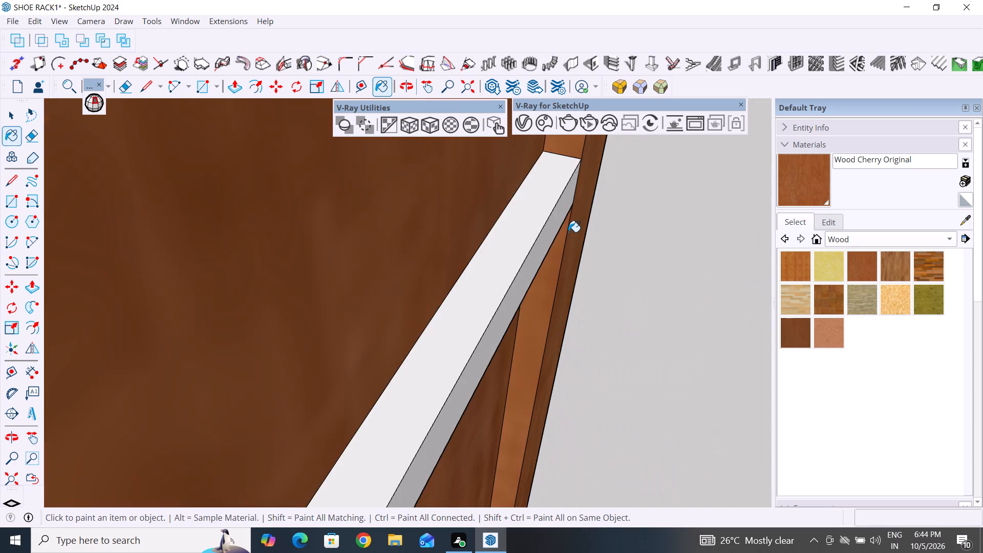
pyautogui.scroll(-7, 568, 229)
pyautogui.moveTo(566, 265); pyautogui.dragTo(566, 352, button='middle')
pyautogui.click(561, 312)
pyautogui.moveTo(572, 328); pyautogui.dragTo(462, 254, button='middle')
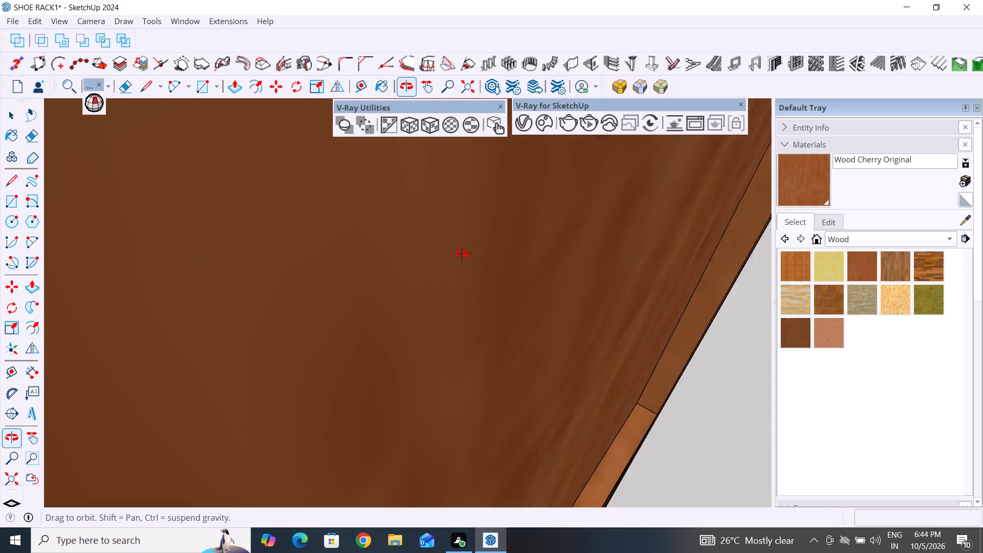
pyautogui.moveTo(462, 254); pyautogui.dragTo(436, 235, button='middle')
pyautogui.scroll(-20, 355, 187)
pyautogui.scroll(-14, 355, 187)
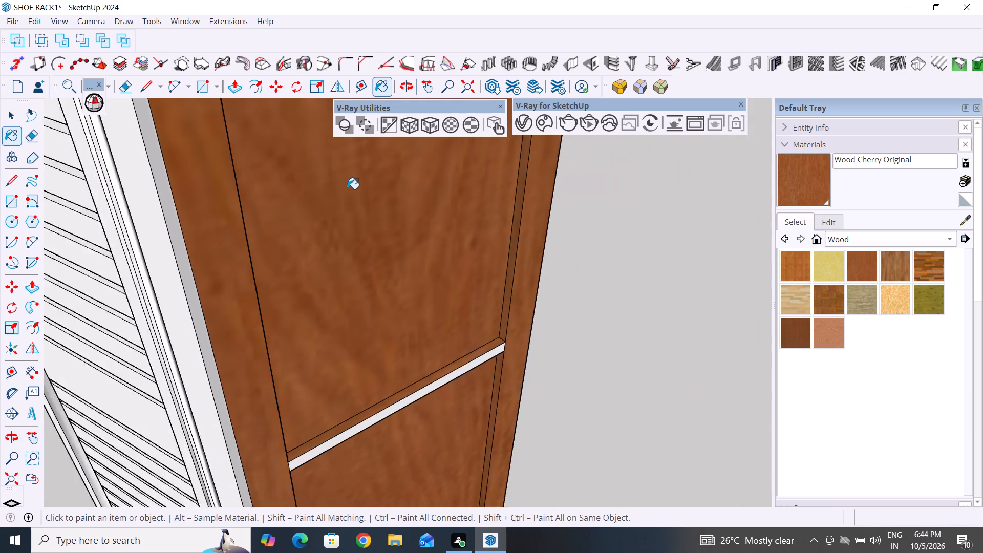
pyautogui.scroll(7, 389, 355)
pyautogui.click(473, 314)
pyautogui.click(490, 297)
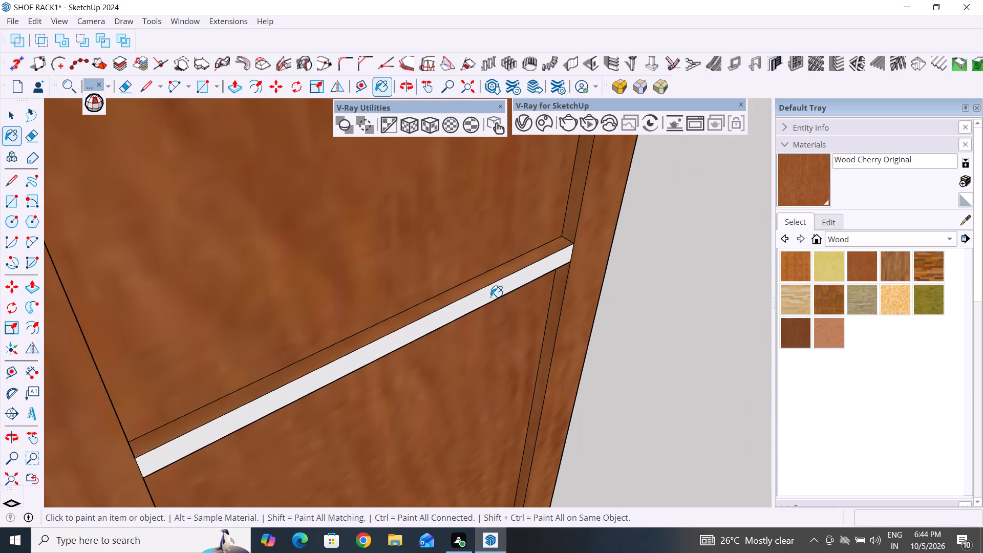
# Paint the remaining front face and underside of the crossbar on the open-door side with Wood Cherry Original.
pyautogui.click(521, 290)
pyautogui.moveTo(551, 318); pyautogui.dragTo(179, 108, button='middle')
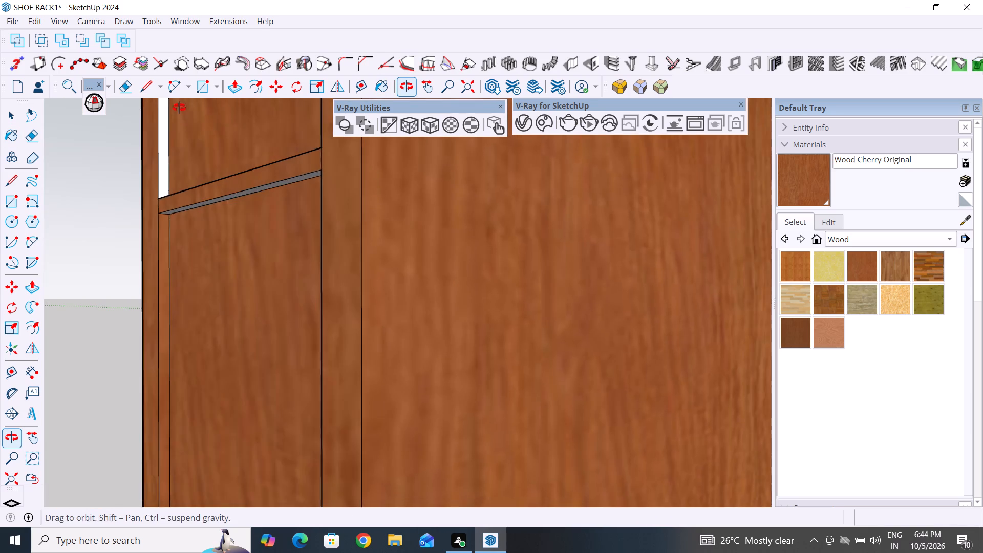
pyautogui.moveTo(179, 108); pyautogui.dragTo(202, 43, button='middle')
pyautogui.click(236, 203)
pyautogui.click(248, 194)
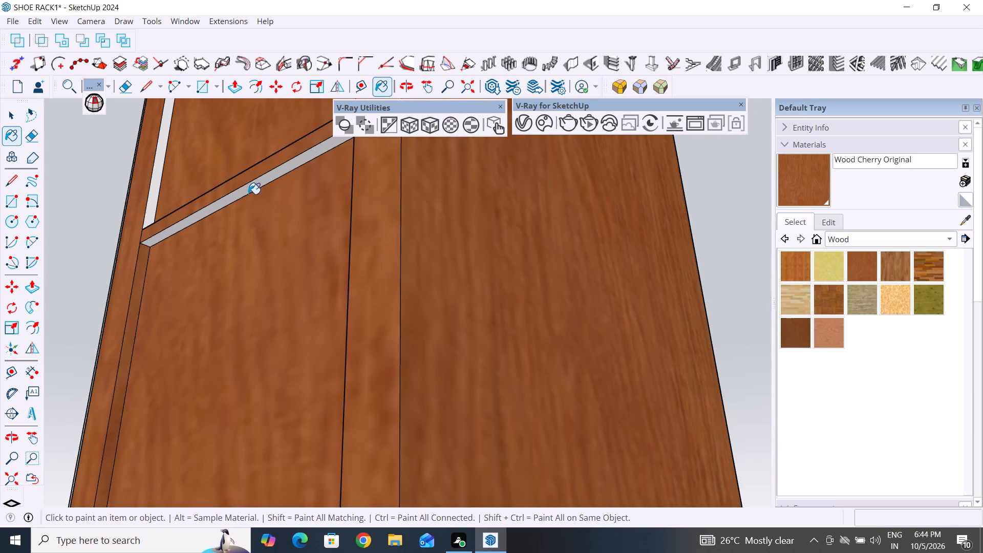
pyautogui.click(285, 171)
# Paint the front vertical and top inner edges of the same side's upper recess with Wood Cherry Original.
pyautogui.scroll(-13, 302, 297)
pyautogui.scroll(5, 216, 247)
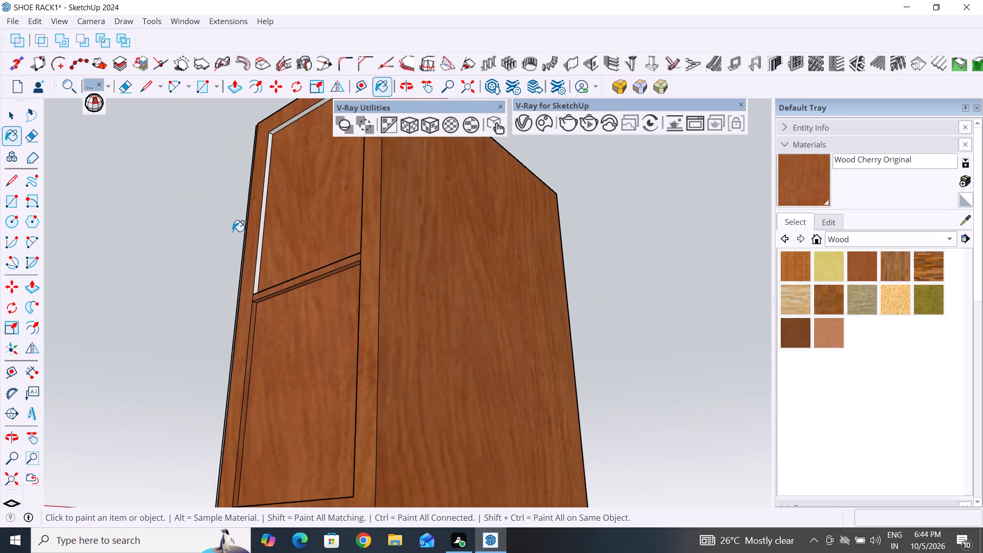
pyautogui.scroll(16, 232, 231)
pyautogui.click(239, 190)
pyautogui.scroll(-13, 291, 280)
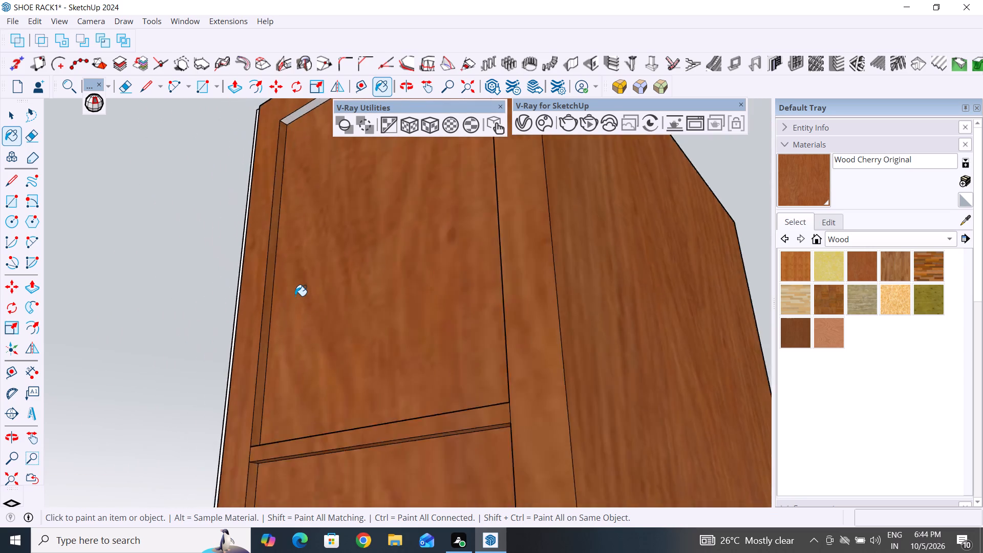
pyautogui.scroll(-8, 295, 296)
pyautogui.scroll(20, 316, 223)
pyautogui.scroll(1, 316, 223)
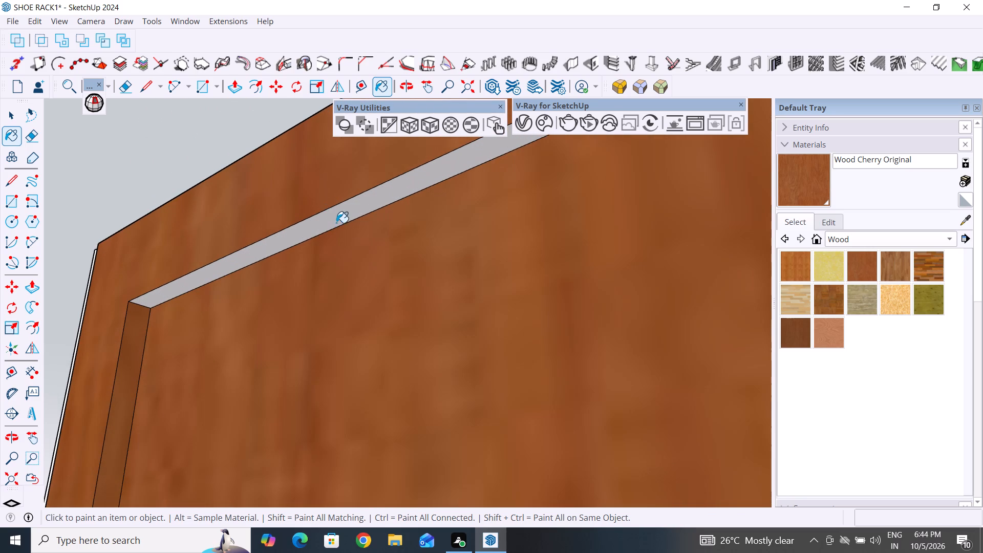
pyautogui.click(336, 223)
# Paint the rear vertical and bottom inner edges of the lower recess on the closed-door side with Wood Cherry Original.
pyautogui.scroll(-14, 340, 291)
pyautogui.moveTo(353, 333); pyautogui.dragTo(699, 463, button='middle')
pyautogui.scroll(-4, 488, 270)
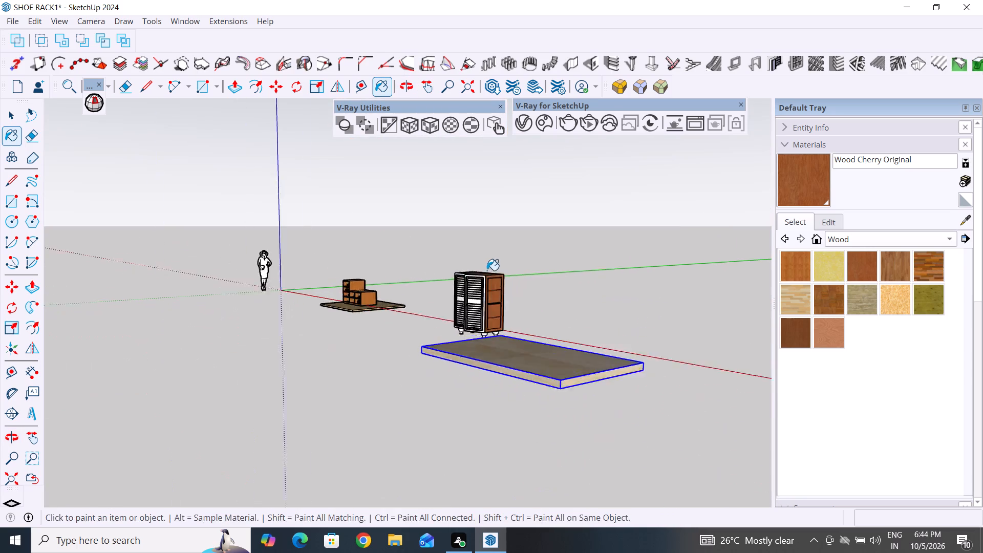
pyautogui.scroll(-4, 487, 270)
pyautogui.moveTo(504, 333); pyautogui.dragTo(676, 395, button='middle')
pyautogui.scroll(12, 522, 260)
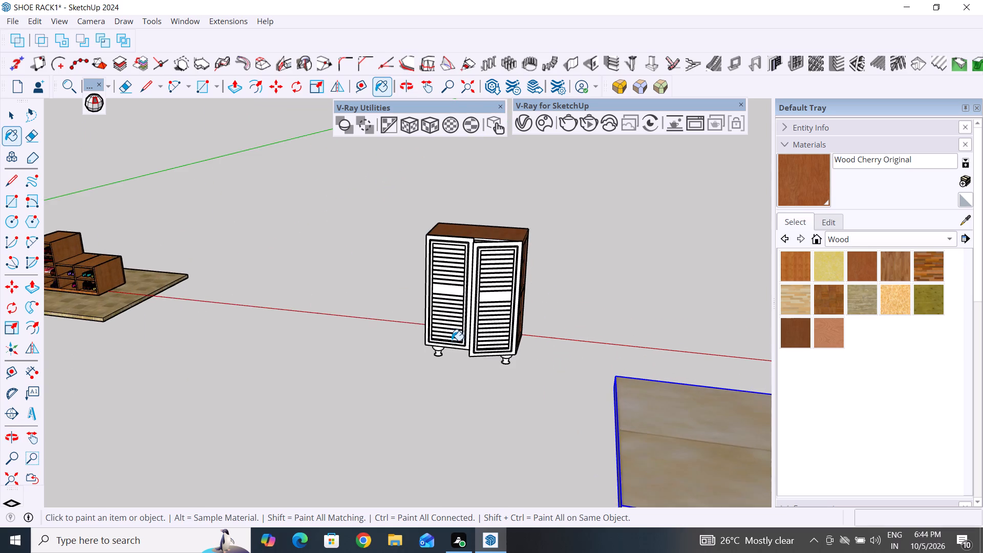
pyautogui.moveTo(453, 339); pyautogui.dragTo(570, 346, button='middle')
pyautogui.scroll(1, 570, 346)
pyautogui.scroll(4, 428, 333)
pyautogui.moveTo(454, 344); pyautogui.dragTo(521, 340, button='middle')
pyautogui.scroll(4, 442, 323)
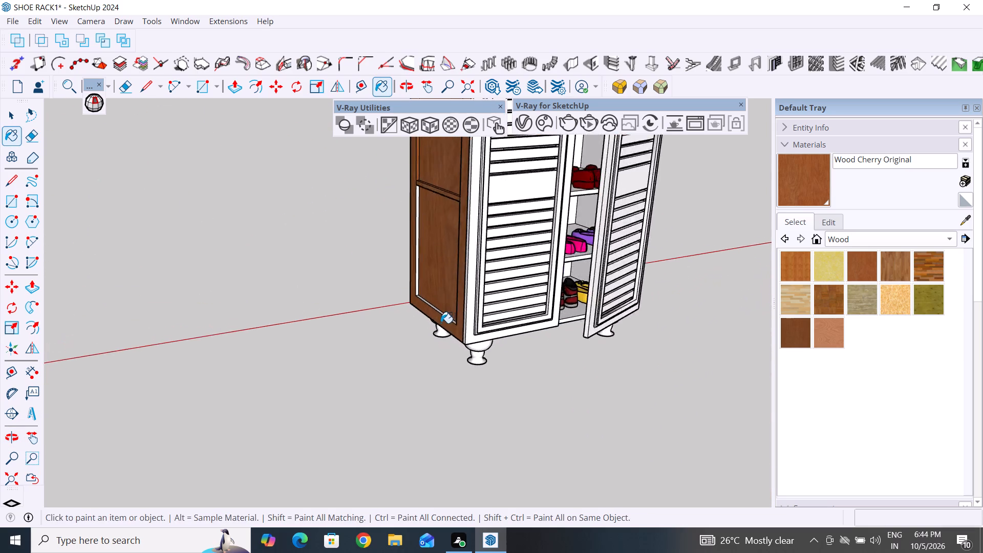
pyautogui.scroll(2, 441, 323)
pyautogui.scroll(-3, 453, 429)
pyautogui.scroll(10, 401, 283)
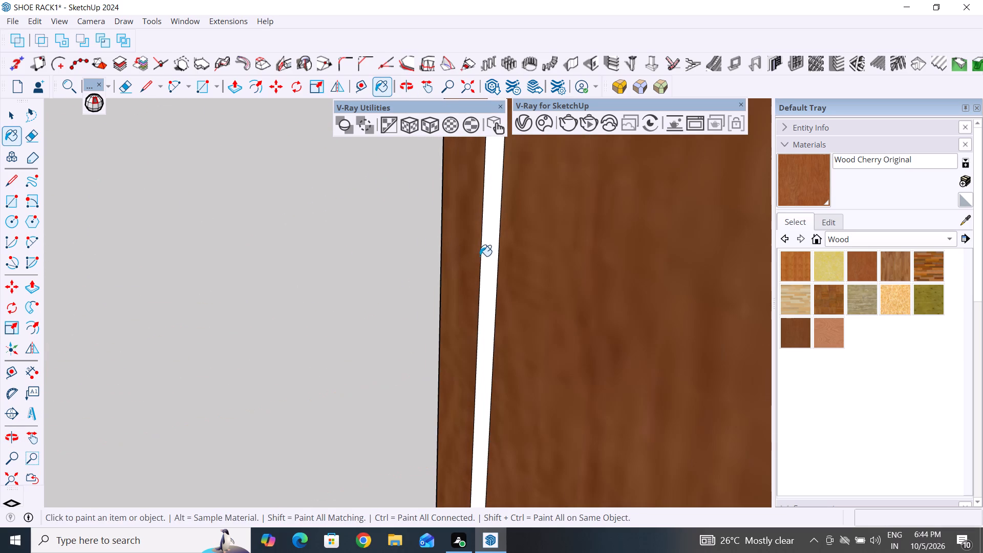
pyautogui.click(480, 256)
pyautogui.click(489, 256)
pyautogui.scroll(-14, 489, 247)
pyautogui.scroll(11, 529, 391)
pyautogui.click(561, 324)
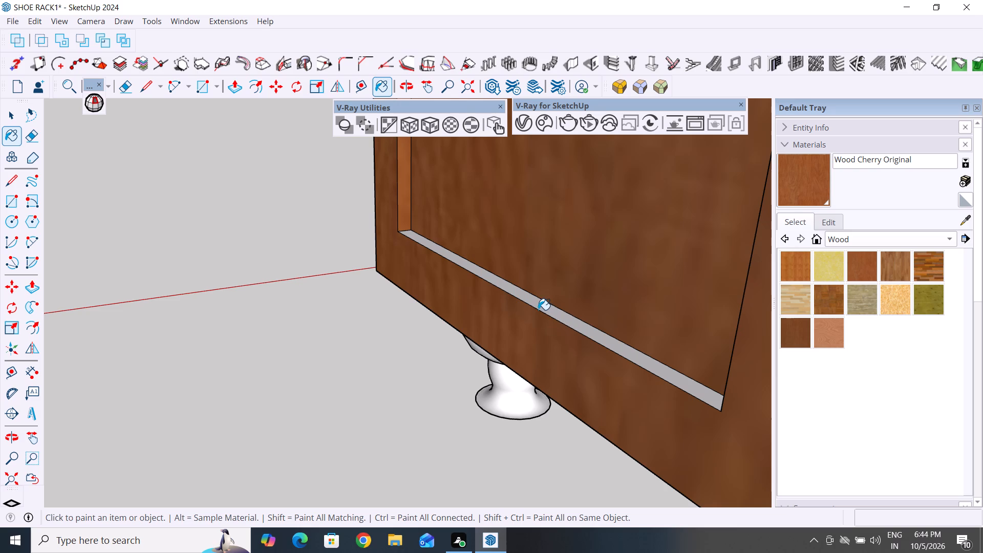
pyautogui.click(538, 310)
pyautogui.click(523, 310)
pyautogui.scroll(10, 523, 310)
pyautogui.click(539, 287)
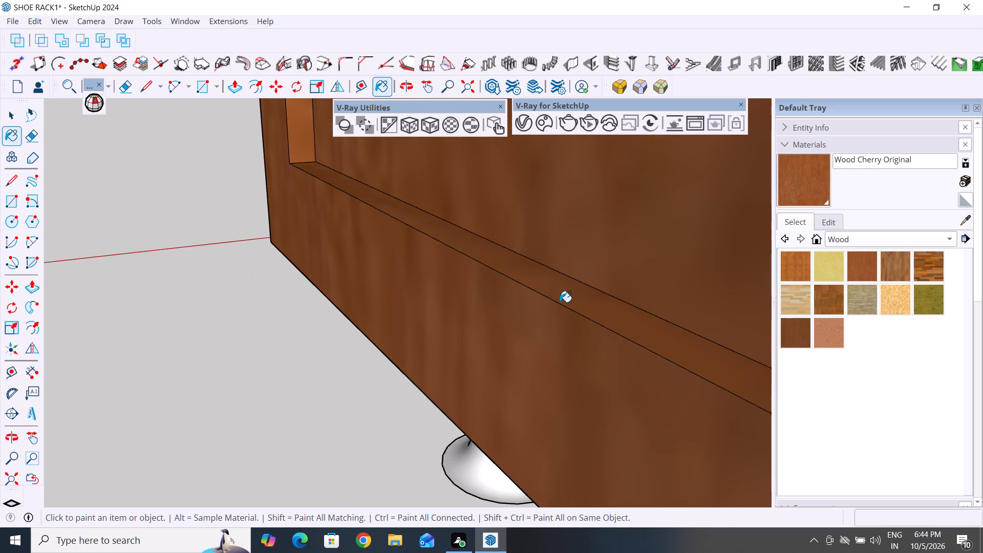
# Paint the cabinet's closed louvered door with Wood Cherry Original.
pyautogui.scroll(-20, 498, 320)
pyautogui.scroll(-12, 498, 320)
pyautogui.moveTo(446, 367); pyautogui.dragTo(740, 403, button='middle')
pyautogui.moveTo(453, 290); pyautogui.dragTo(647, 246, button='middle')
pyautogui.scroll(4, 468, 201)
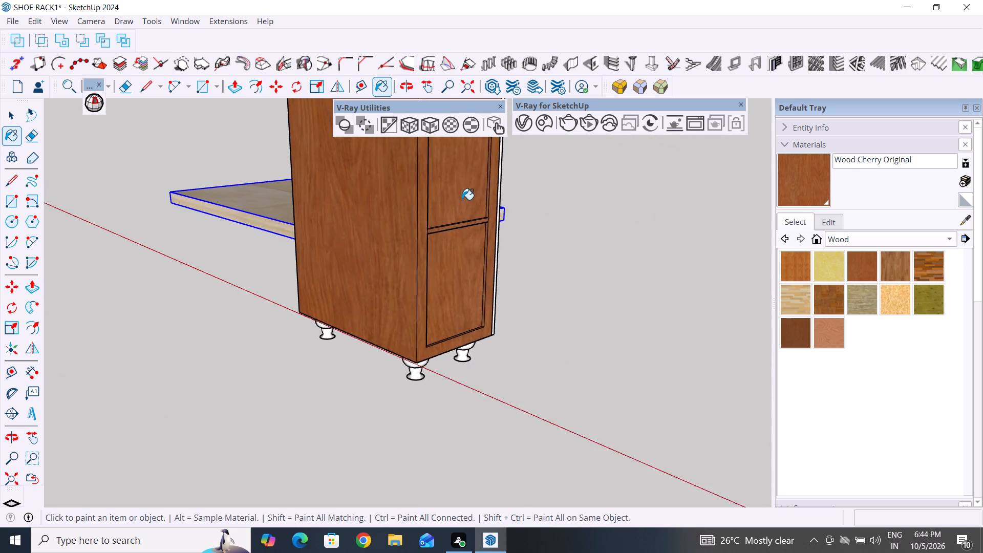
pyautogui.scroll(2, 462, 200)
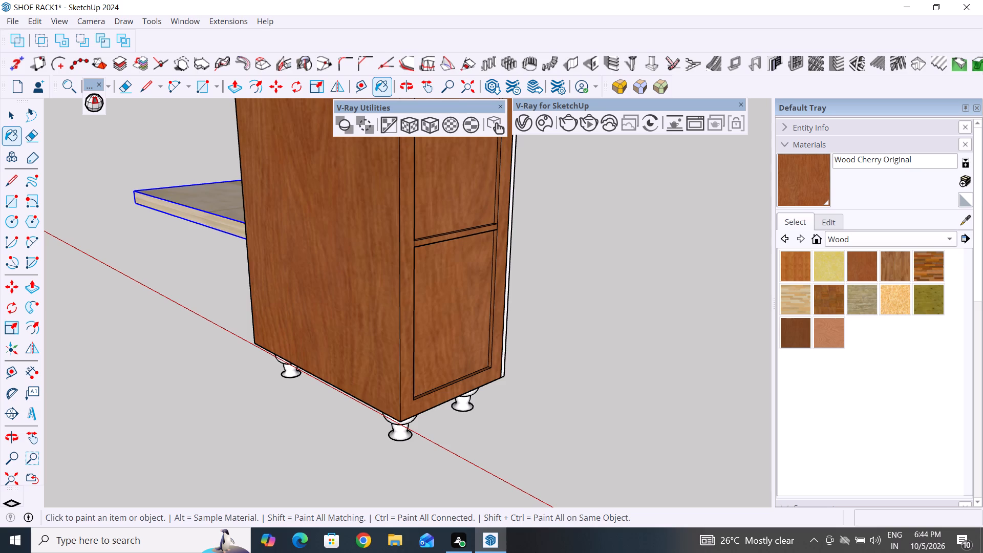
pyautogui.scroll(-5, 443, 452)
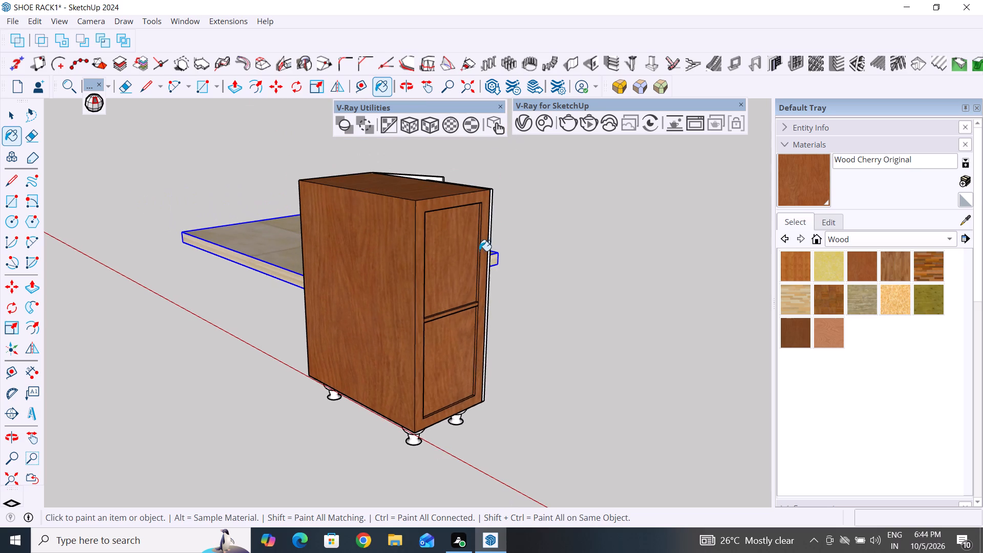
pyautogui.scroll(15, 486, 215)
pyautogui.click(502, 187)
pyautogui.scroll(-5, 536, 290)
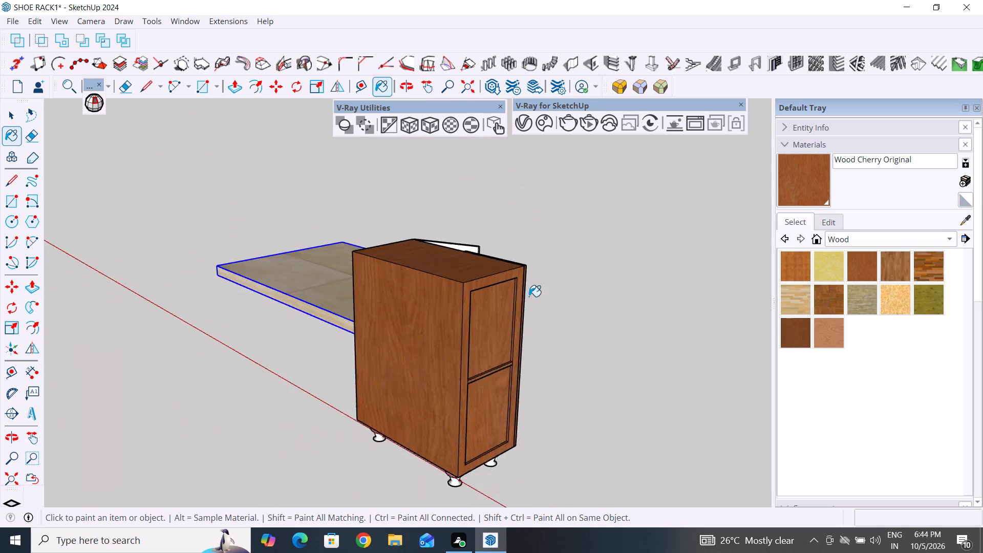
# Paint the cabinet's open louvered door with Wood Cherry Original.
pyautogui.scroll(-8, 529, 296)
pyautogui.moveTo(565, 387); pyautogui.dragTo(245, 396, button='middle')
pyautogui.scroll(11, 422, 329)
pyautogui.moveTo(440, 354); pyautogui.dragTo(324, 327, button='middle')
pyautogui.scroll(3, 524, 371)
pyautogui.moveTo(514, 380); pyautogui.dragTo(401, 405, button='middle')
pyautogui.scroll(-7, 431, 346)
pyautogui.moveTo(436, 480); pyautogui.dragTo(573, 493, button='middle')
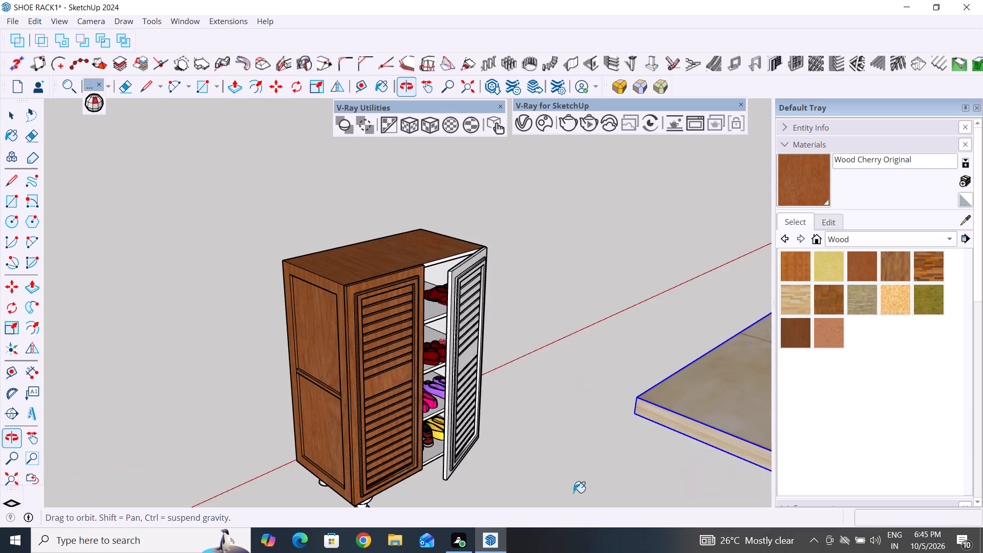
pyautogui.moveTo(418, 454); pyautogui.dragTo(539, 450, button='middle')
pyautogui.moveTo(487, 432); pyautogui.dragTo(414, 421, button='middle')
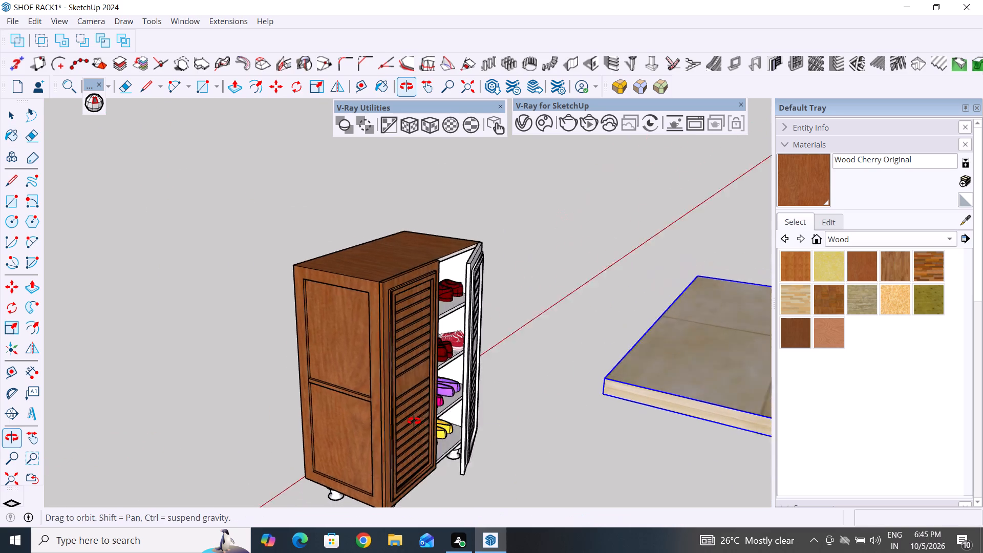
pyautogui.moveTo(414, 421); pyautogui.dragTo(272, 450, button='middle')
pyautogui.scroll(1, 272, 450)
pyautogui.scroll(4, 469, 494)
pyautogui.click(429, 481)
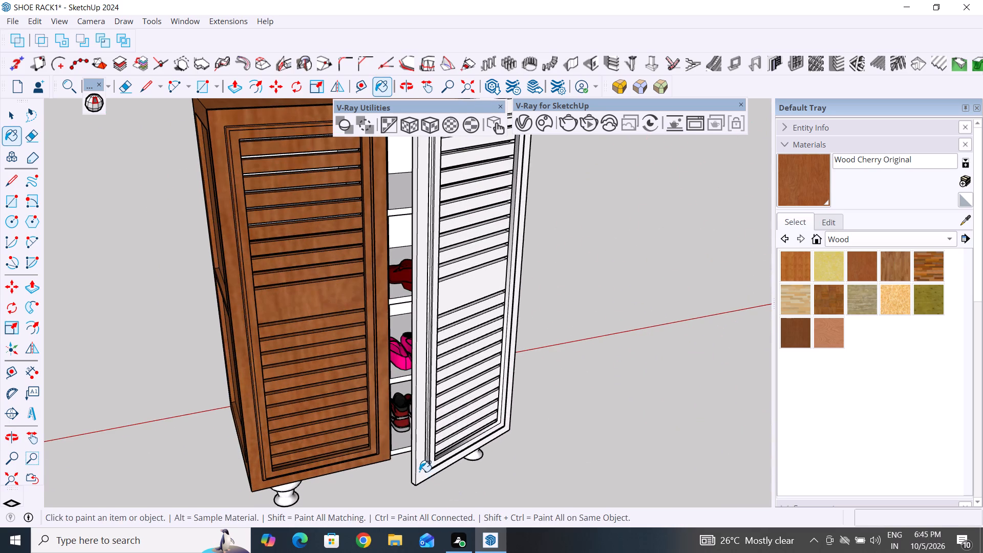
pyautogui.click(419, 472)
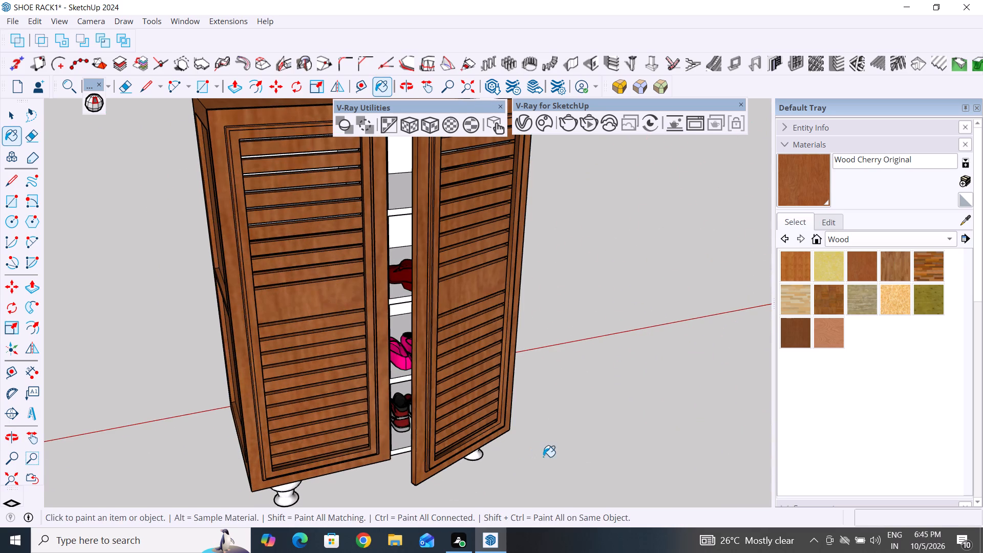
# Paint the cabinet's two front feet with Wood Cherry Original.
pyautogui.moveTo(540, 456); pyautogui.dragTo(358, 439, button='middle')
pyautogui.scroll(-5, 365, 441)
pyautogui.moveTo(446, 424); pyautogui.dragTo(318, 425, button='middle')
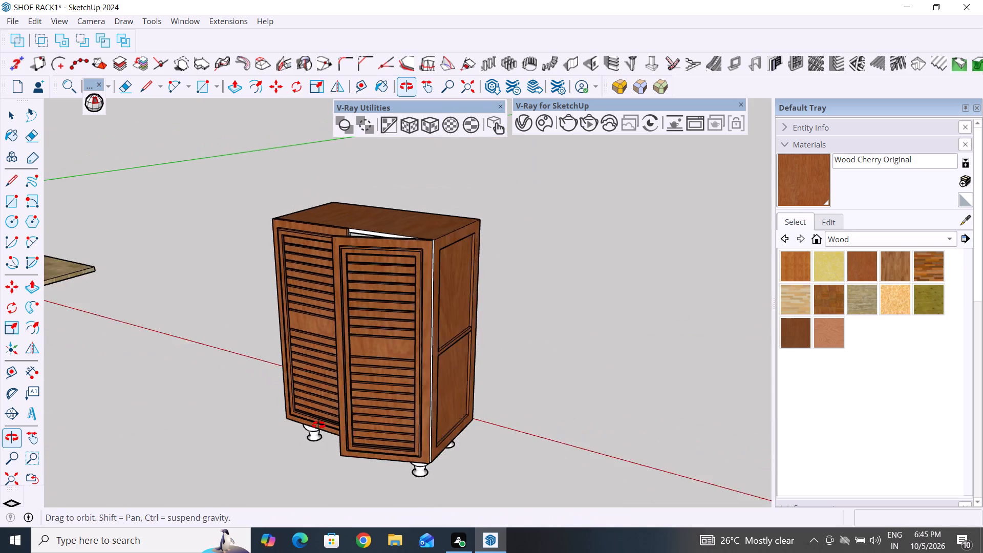
pyautogui.moveTo(318, 425); pyautogui.dragTo(563, 428, button='middle')
pyautogui.scroll(3, 387, 492)
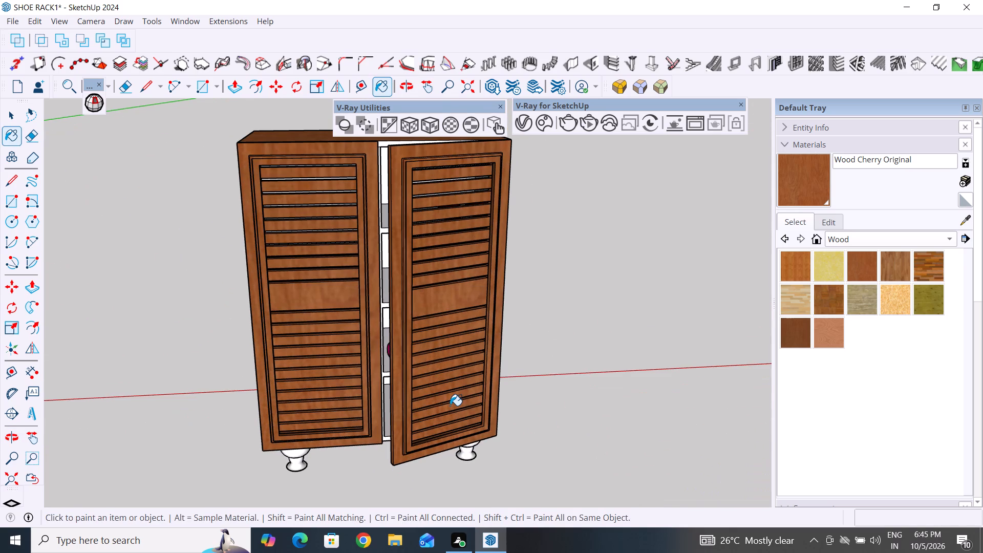
pyautogui.scroll(-5, 450, 406)
pyautogui.scroll(5, 397, 478)
pyautogui.click(498, 427)
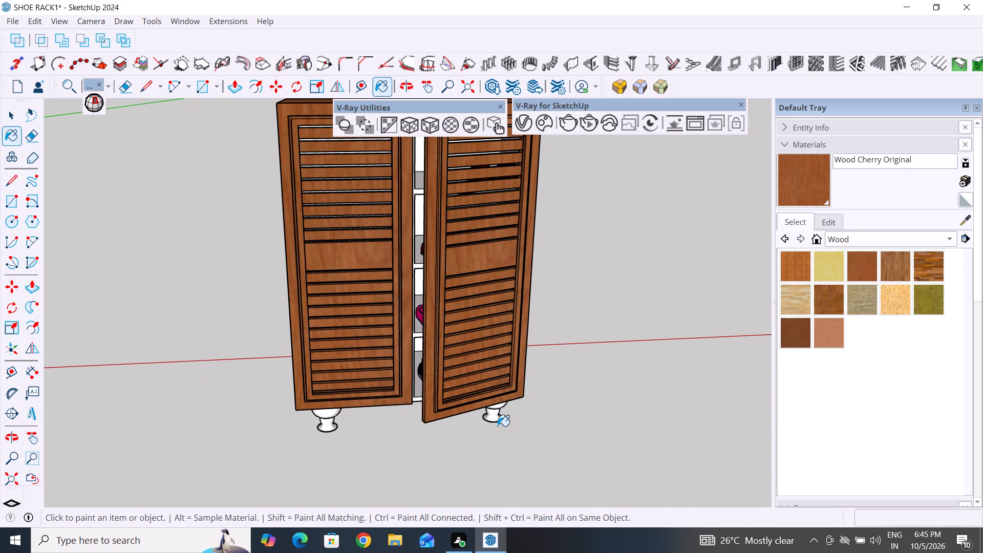
pyautogui.scroll(10, 496, 424)
pyautogui.click(495, 397)
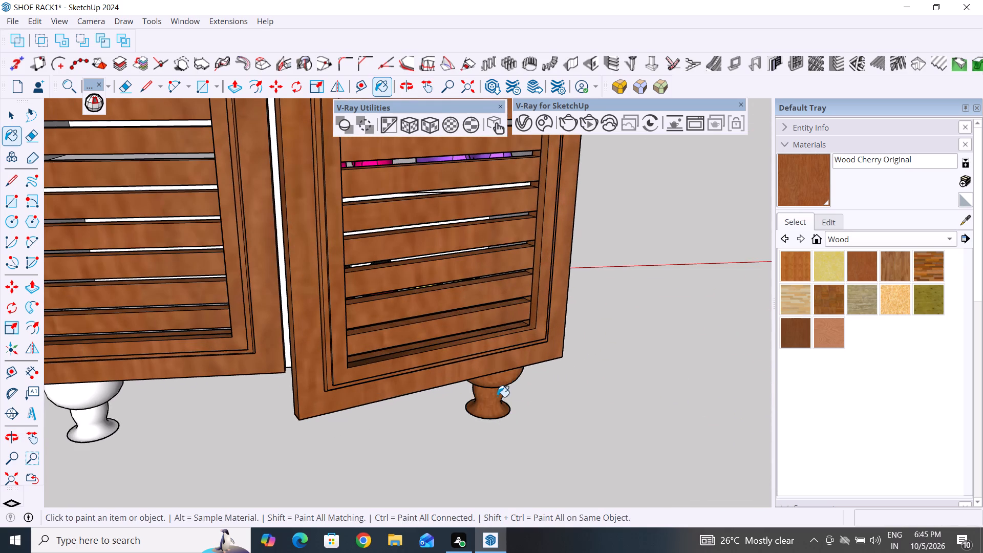
pyautogui.scroll(-6, 600, 380)
pyautogui.scroll(5, 310, 409)
pyautogui.click(285, 398)
pyautogui.scroll(-7, 376, 386)
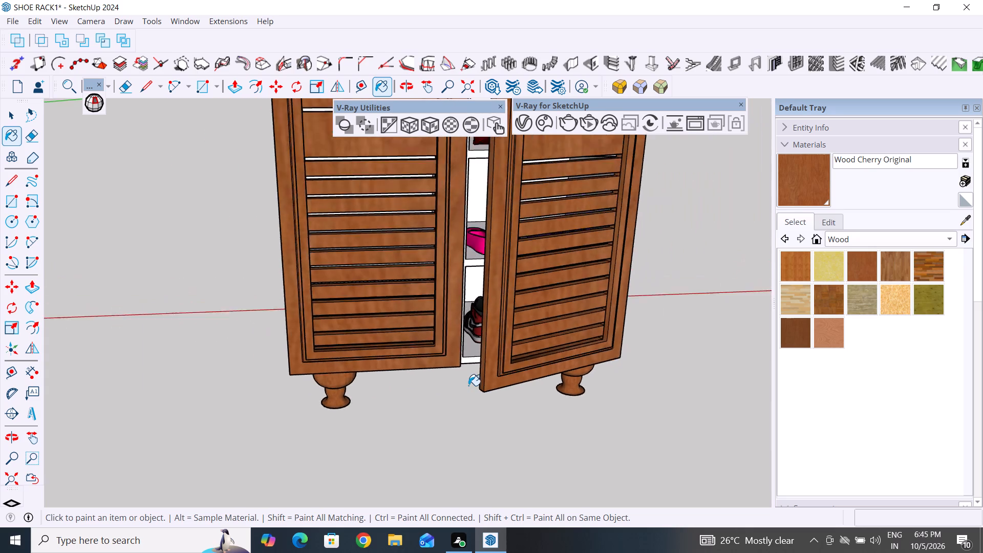
# Paint the cabinet's two rear feet with Wood Cherry Original and clear the selection.
pyautogui.scroll(-4, 468, 386)
pyautogui.moveTo(446, 402); pyautogui.dragTo(665, 399, button='middle')
pyautogui.moveTo(346, 380); pyautogui.dragTo(736, 320, button='middle')
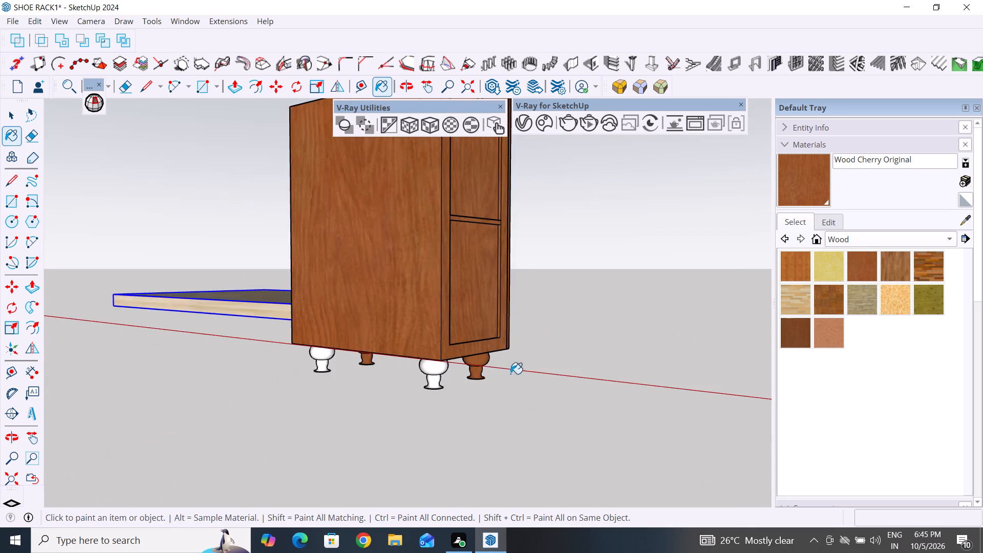
pyautogui.scroll(5, 495, 372)
pyautogui.click(419, 372)
pyautogui.click(253, 348)
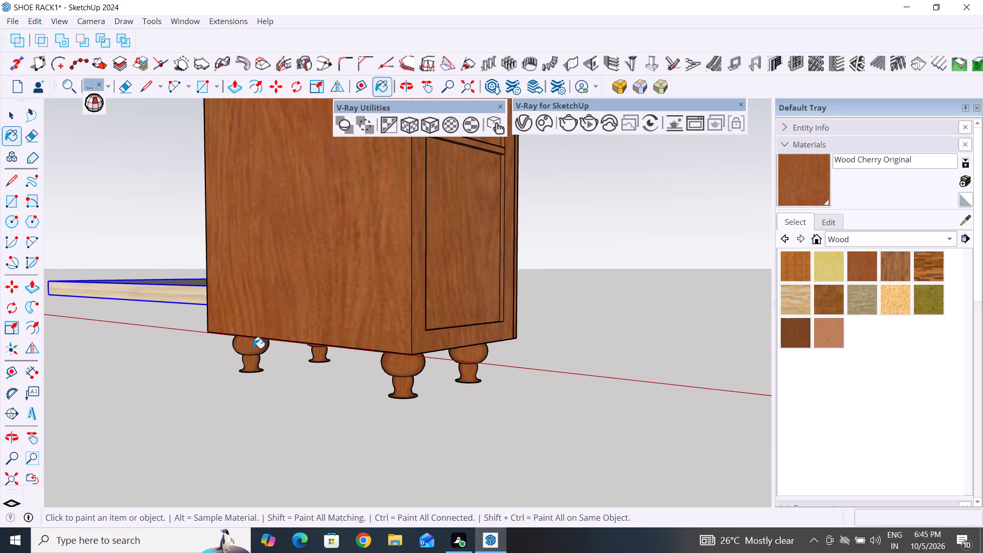
pyautogui.click(15, 109)
pyautogui.click(293, 392)
pyautogui.scroll(-6, 364, 449)
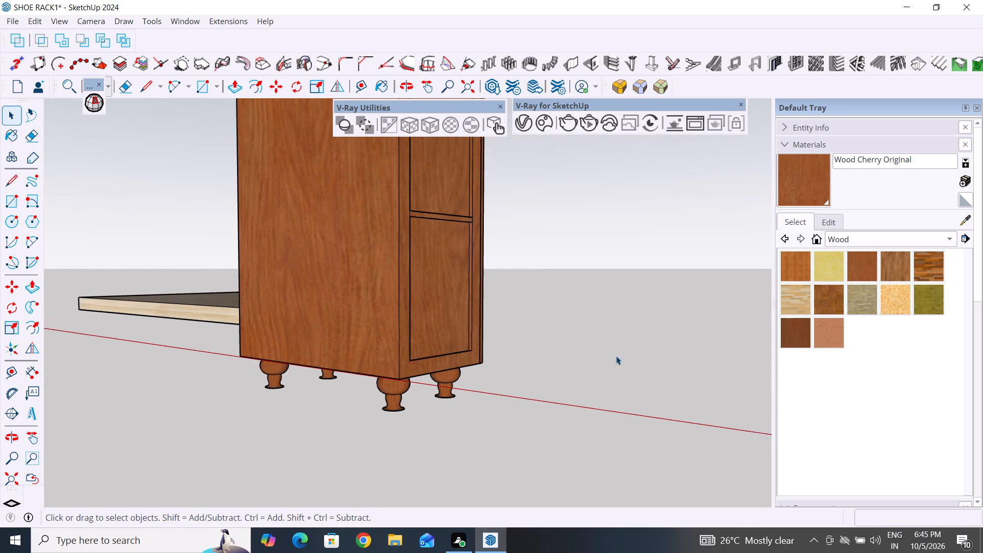
# Move the tiled floor slab by its lower corner about 14' 5 1/2" to a spot in front of the shoe cabinet.
pyautogui.moveTo(608, 361); pyautogui.dragTo(266, 454, button='middle')
pyautogui.scroll(-6, 403, 396)
pyautogui.moveTo(520, 398); pyautogui.dragTo(442, 412, button='middle')
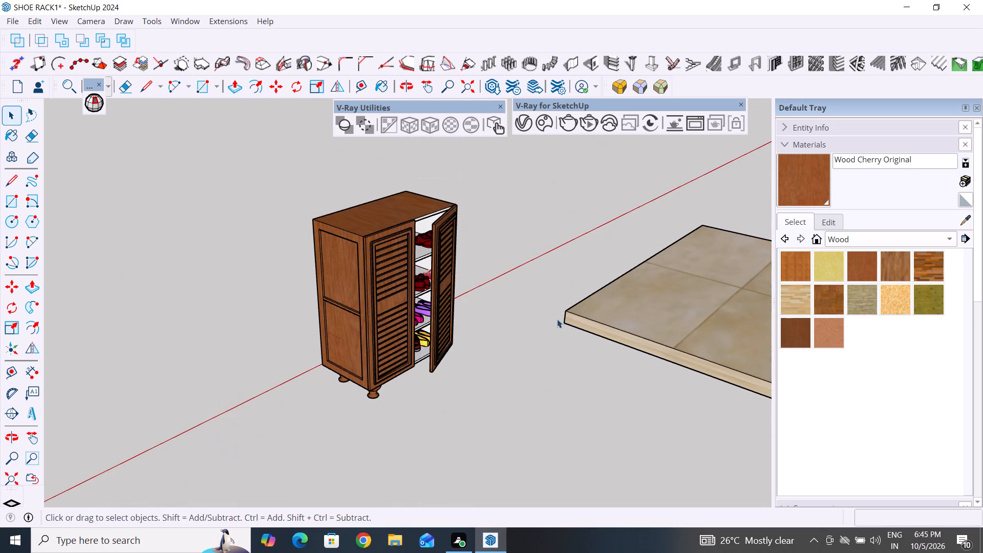
pyautogui.scroll(-5, 386, 347)
pyautogui.click(685, 327)
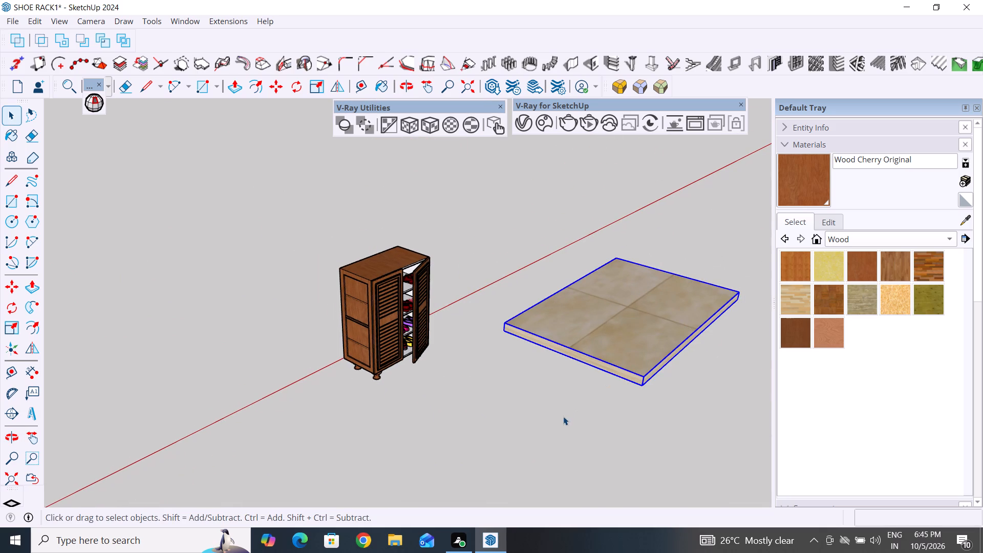
pyautogui.press('m')
pyautogui.scroll(4, 558, 308)
pyautogui.scroll(5, 481, 353)
pyautogui.click(493, 342)
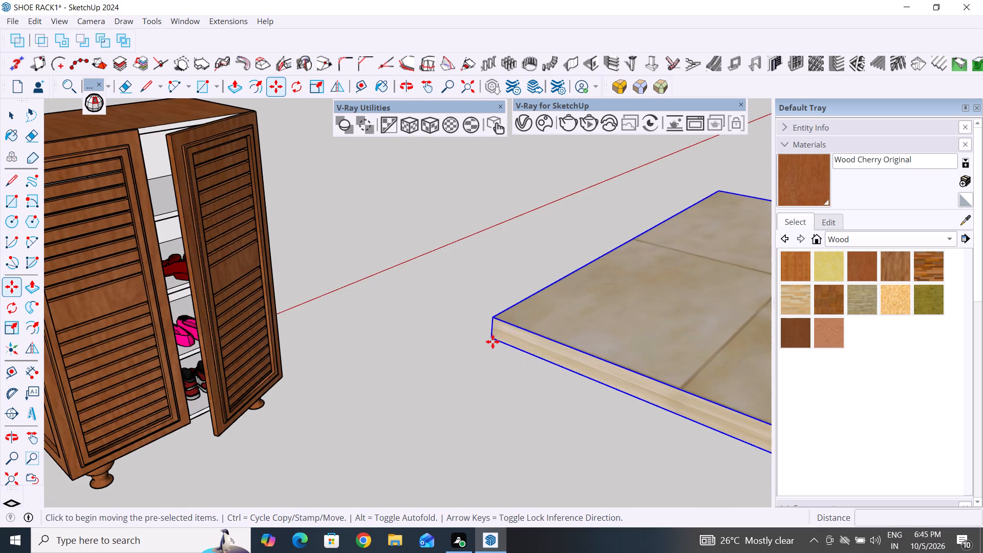
pyautogui.scroll(-13, 616, 364)
pyautogui.scroll(11, 401, 446)
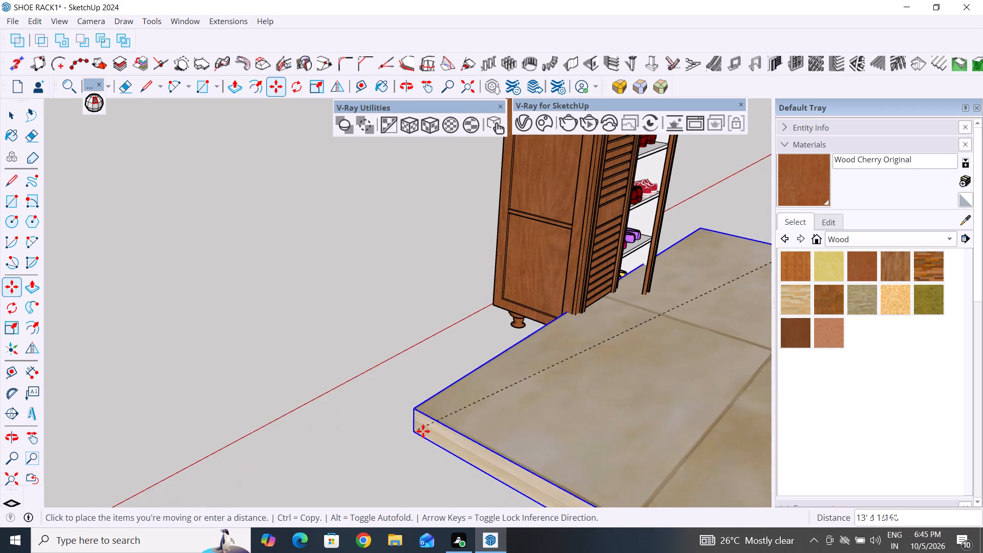
pyautogui.moveTo(529, 452); pyautogui.dragTo(581, 378, button='middle')
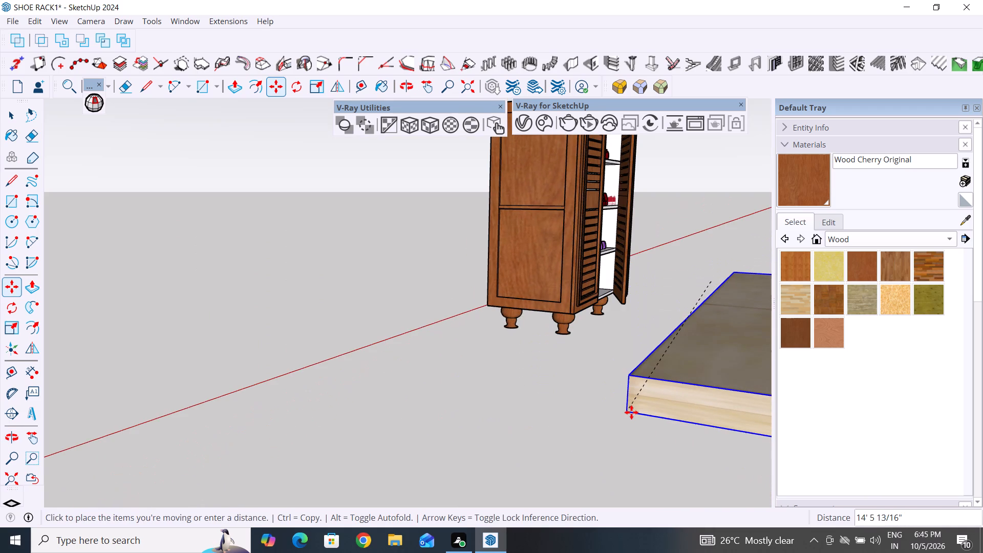
pyautogui.click(631, 412)
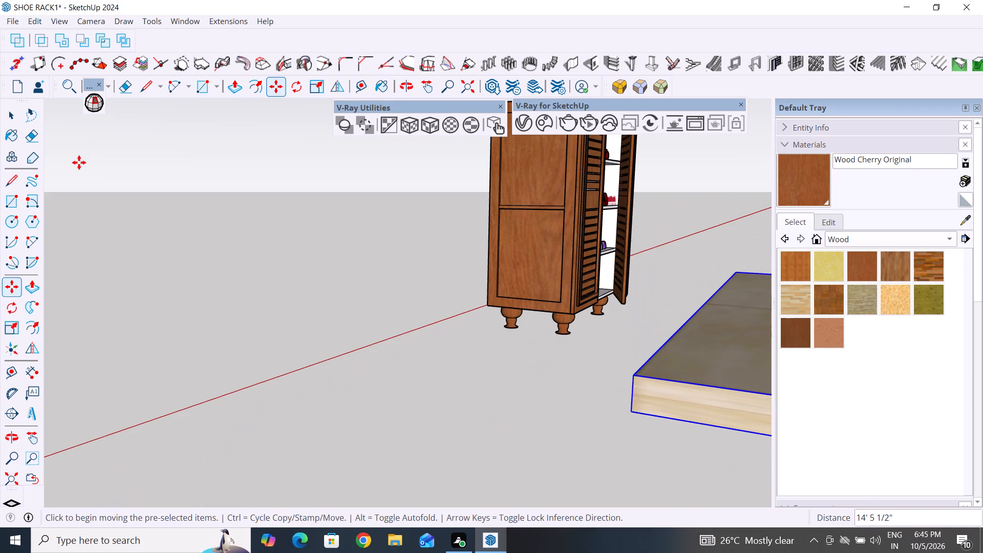
pyautogui.click(10, 110)
pyautogui.scroll(-6, 199, 420)
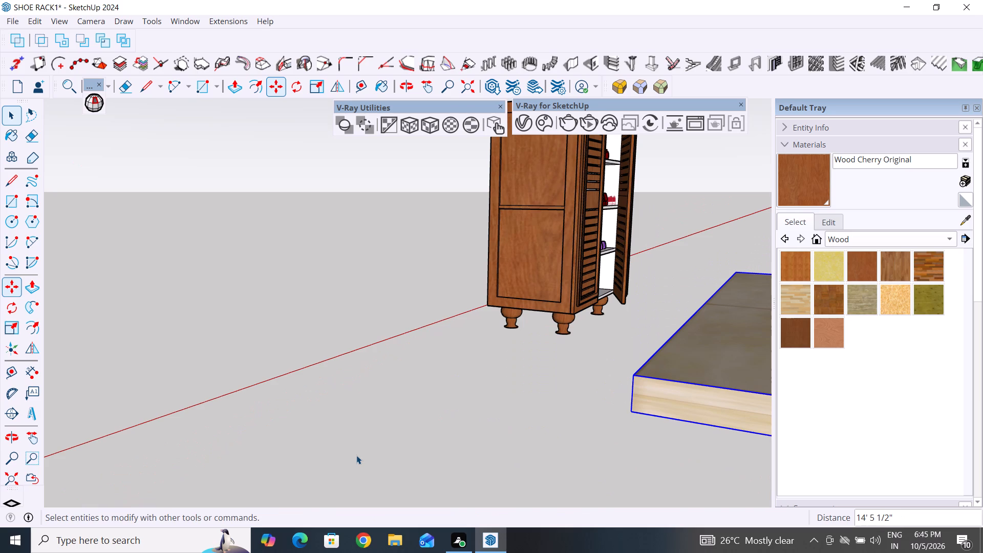
# Paint the cabinet's bottom shelf and the shelves' front edge with Wood Cherry Original.
pyautogui.scroll(-5, 429, 394)
pyautogui.moveTo(447, 404); pyautogui.dragTo(458, 451, button='middle')
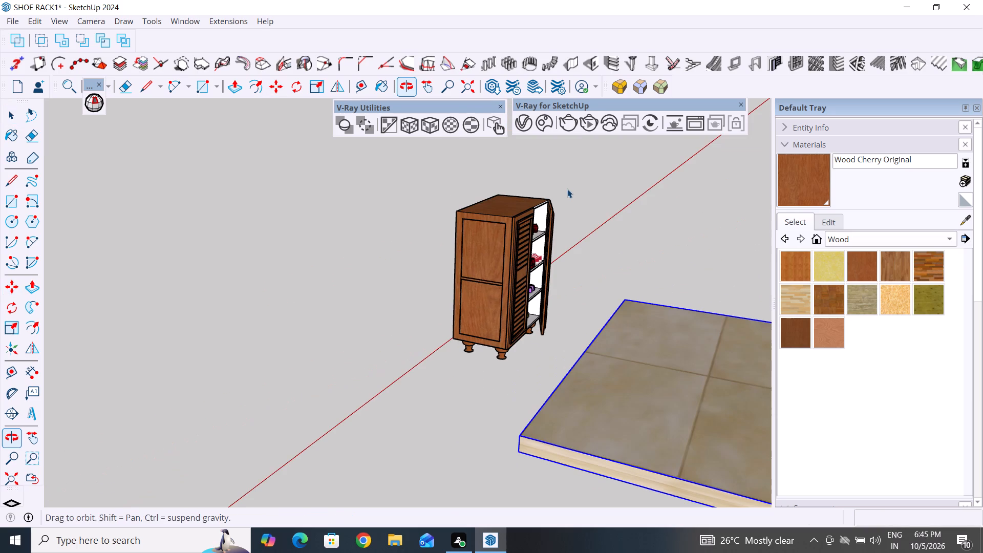
pyautogui.scroll(4, 530, 265)
pyautogui.scroll(6, 567, 189)
pyautogui.moveTo(561, 194); pyautogui.dragTo(474, 200, button='middle')
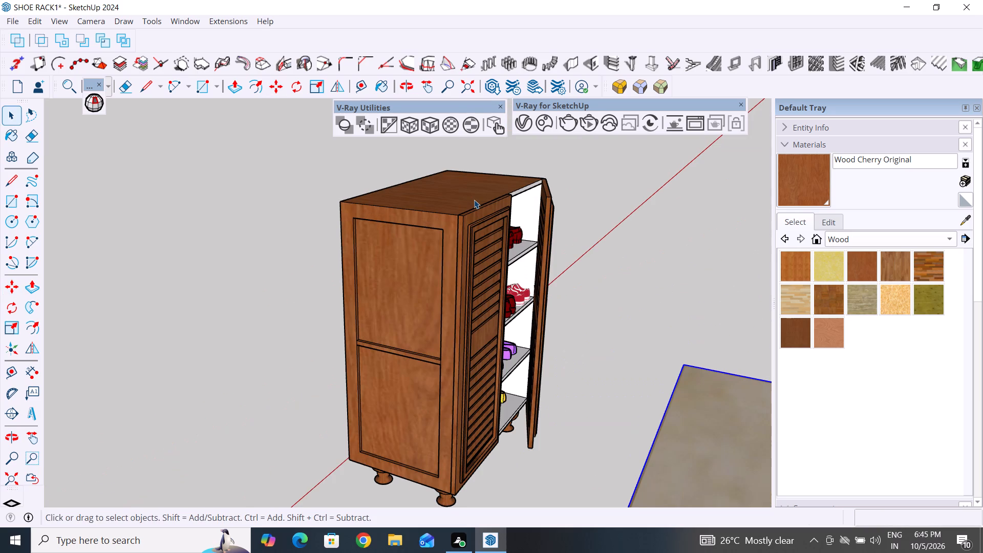
pyautogui.scroll(-9, 474, 200)
pyautogui.moveTo(464, 229); pyautogui.dragTo(481, 234, button='middle')
pyautogui.scroll(8, 489, 266)
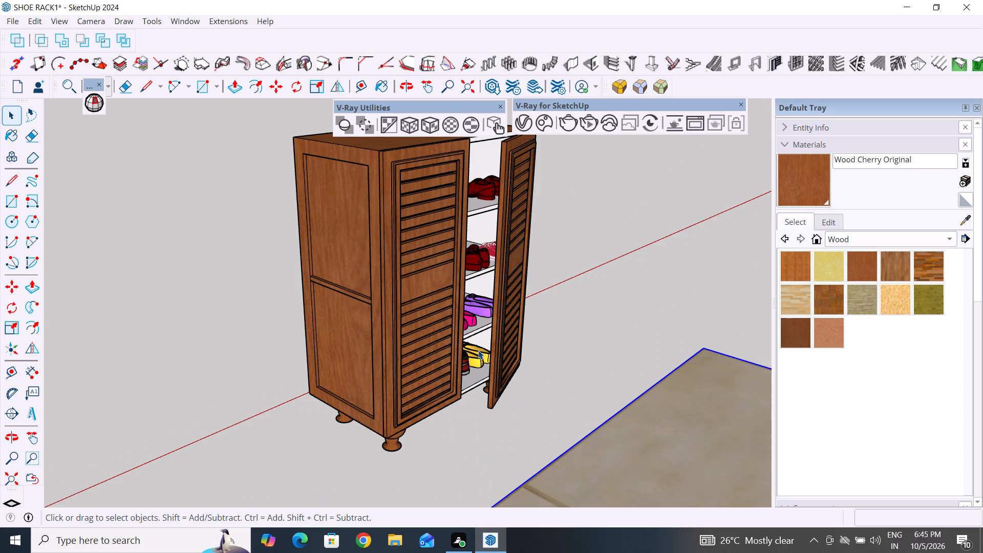
pyautogui.scroll(4, 491, 343)
pyautogui.click(466, 402)
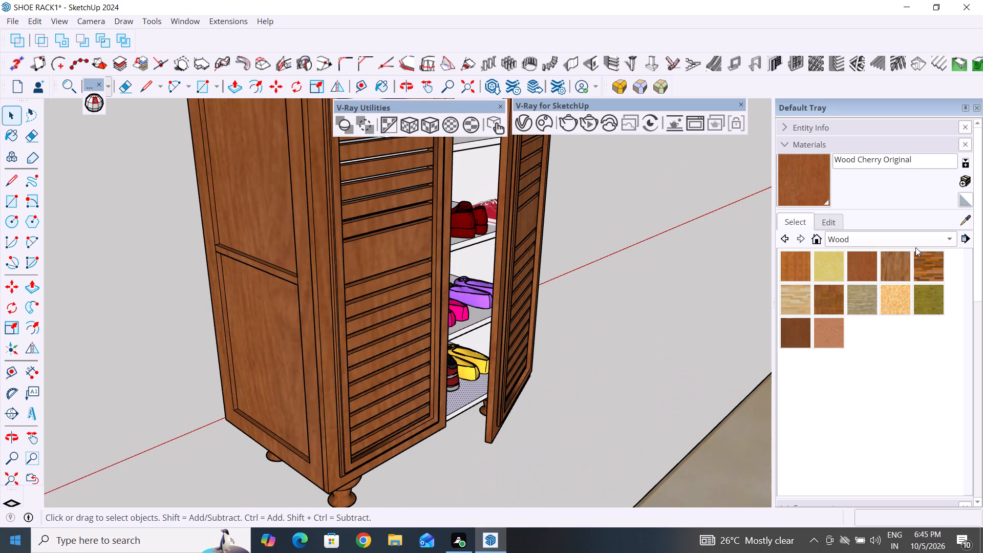
pyautogui.click(967, 225)
pyautogui.click(9, 136)
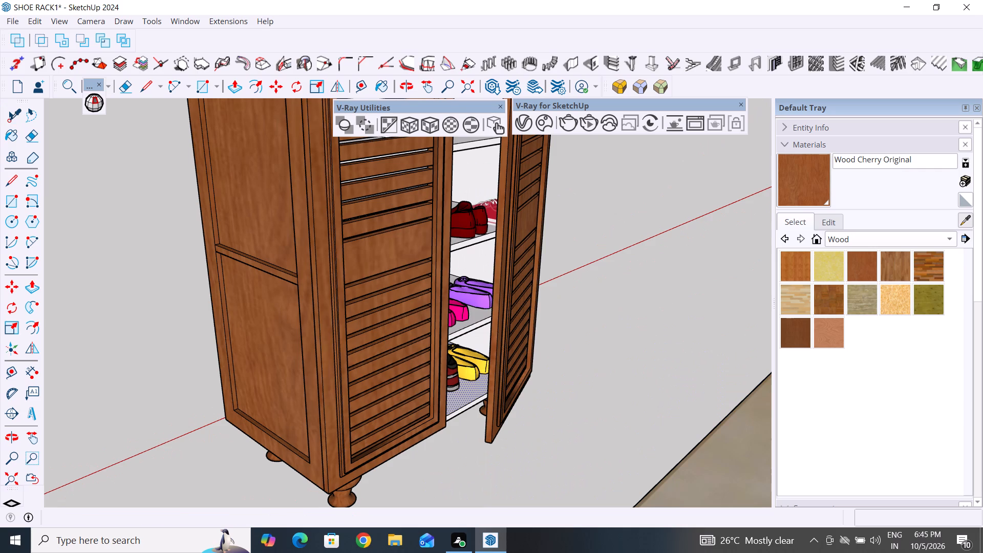
pyautogui.click(814, 184)
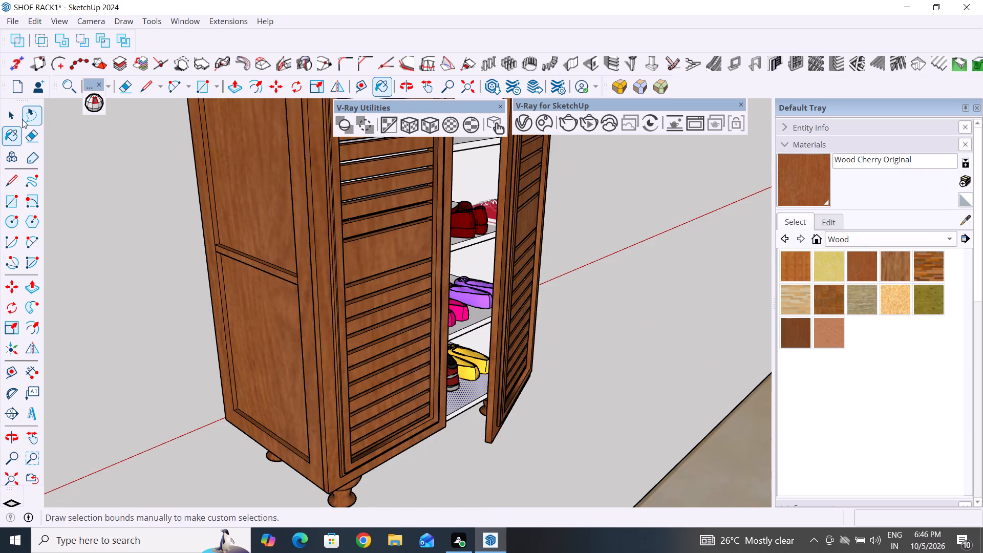
pyautogui.click(10, 108)
pyautogui.click(14, 131)
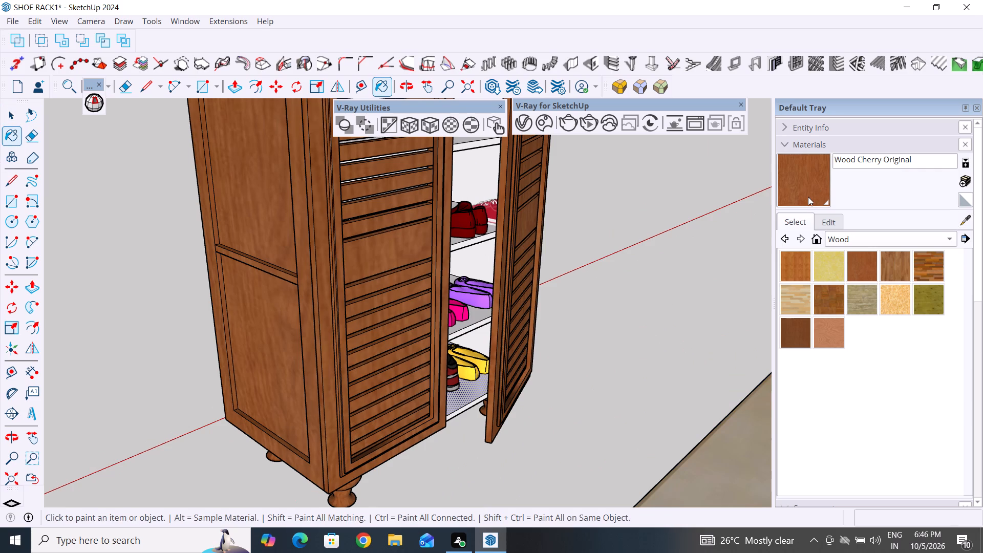
pyautogui.click(808, 191)
pyautogui.click(461, 405)
pyautogui.scroll(5, 461, 405)
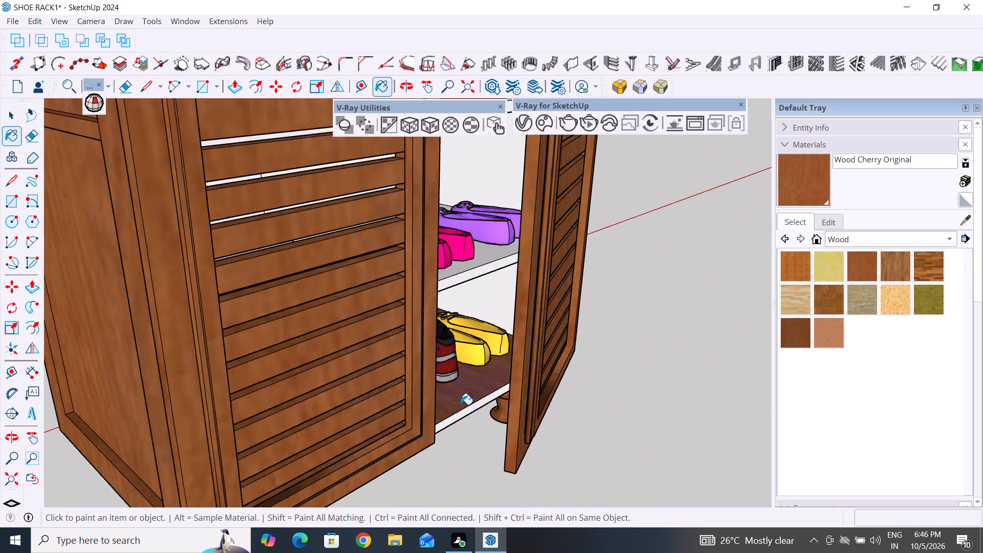
pyautogui.scroll(8, 461, 405)
pyautogui.click(479, 424)
pyautogui.scroll(-6, 476, 450)
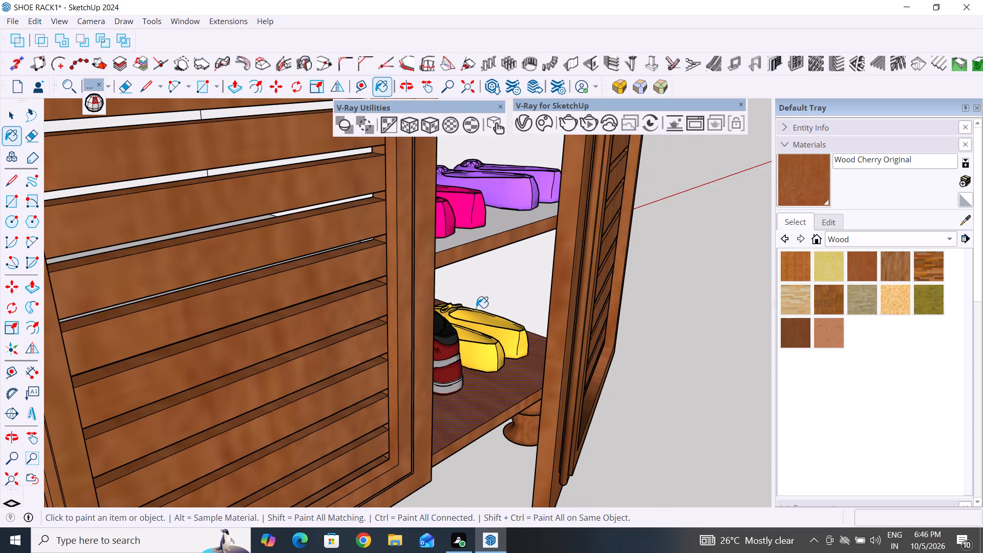
# Paint the second shelf from the bottom and the inner side walls of the two lower compartments with Wood Cherry Original.
pyautogui.click(489, 227)
pyautogui.moveTo(509, 372); pyautogui.dragTo(509, 419, button='middle')
pyautogui.scroll(-6, 507, 415)
pyautogui.moveTo(512, 352); pyautogui.dragTo(521, 309, button='middle')
pyautogui.scroll(5, 501, 389)
pyautogui.click(527, 319)
pyautogui.scroll(-7, 461, 468)
pyautogui.scroll(5, 477, 345)
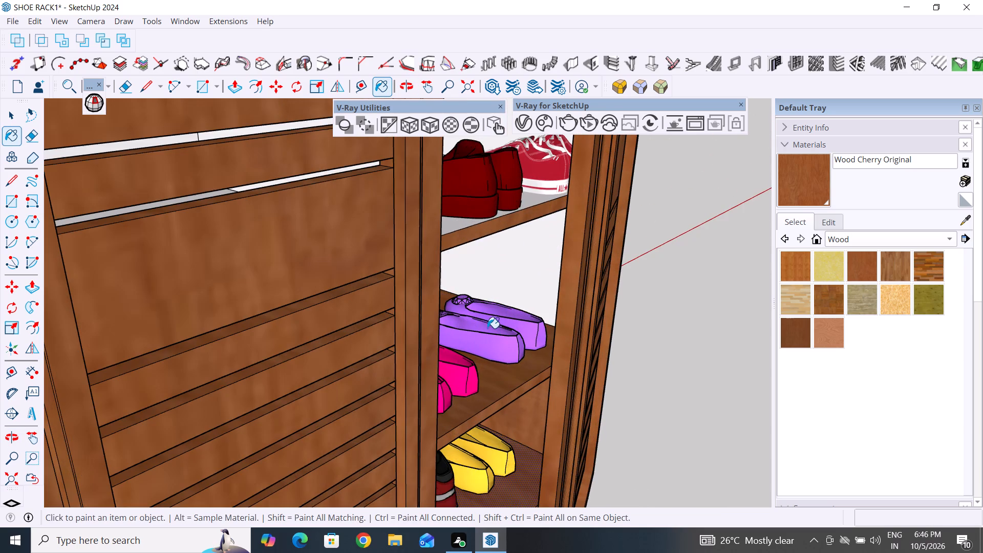
pyautogui.click(514, 281)
# Paint the two upper shelves and the inner side walls above them with Wood Cherry Original.
pyautogui.scroll(-6, 492, 319)
pyautogui.scroll(4, 498, 204)
pyautogui.click(498, 203)
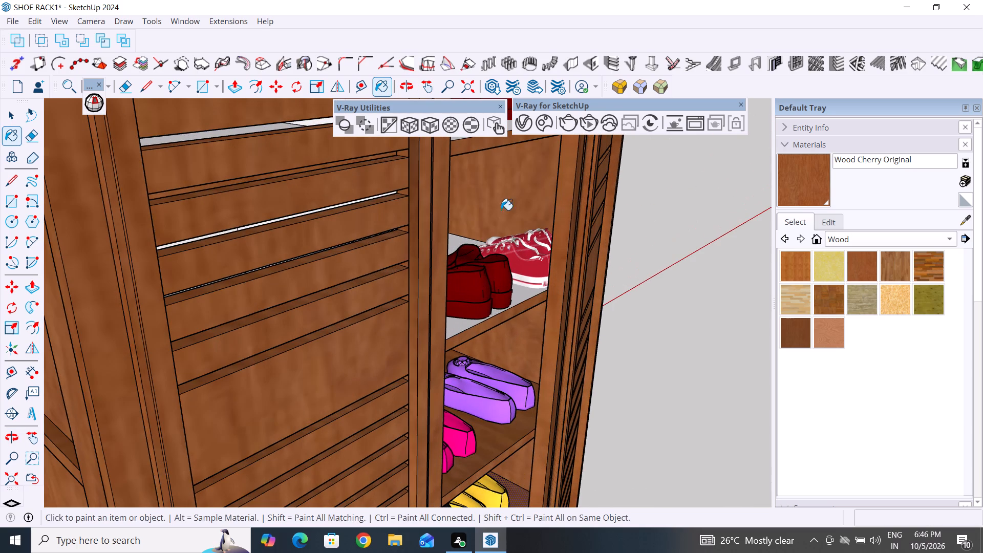
pyautogui.click(517, 296)
pyautogui.scroll(-6, 466, 434)
pyautogui.scroll(4, 497, 261)
pyautogui.click(481, 275)
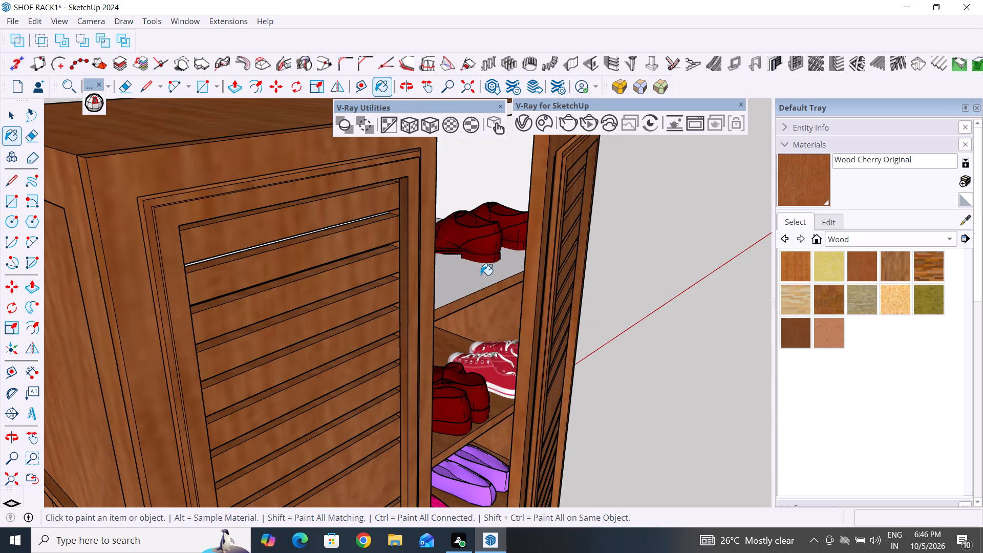
pyautogui.click(465, 193)
# Paint the white back faces of the upper compartments behind the open door with Wood Cherry Original.
pyautogui.scroll(-5, 402, 359)
pyautogui.moveTo(420, 378); pyautogui.dragTo(285, 359, button='middle')
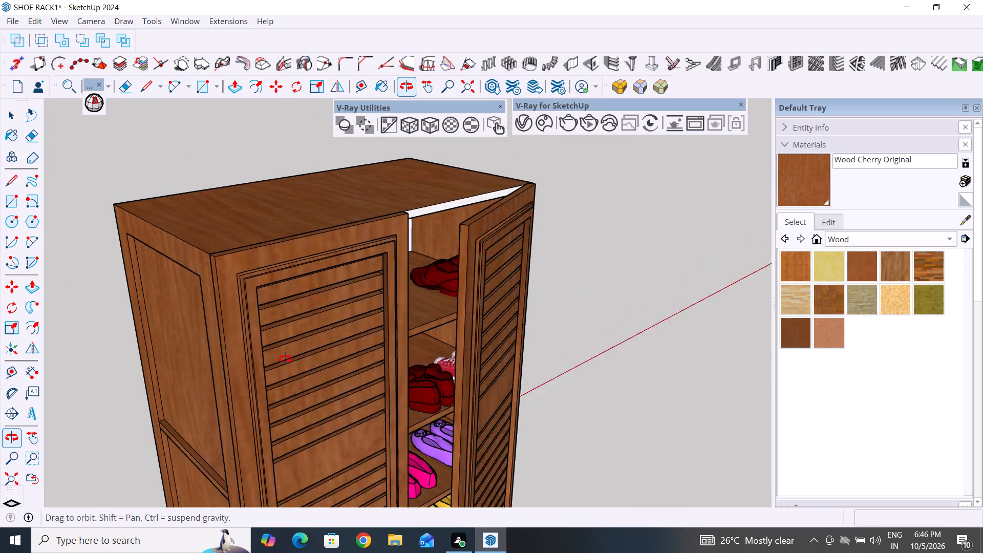
pyautogui.moveTo(285, 359); pyautogui.dragTo(356, 309, button='middle')
pyautogui.scroll(10, 388, 343)
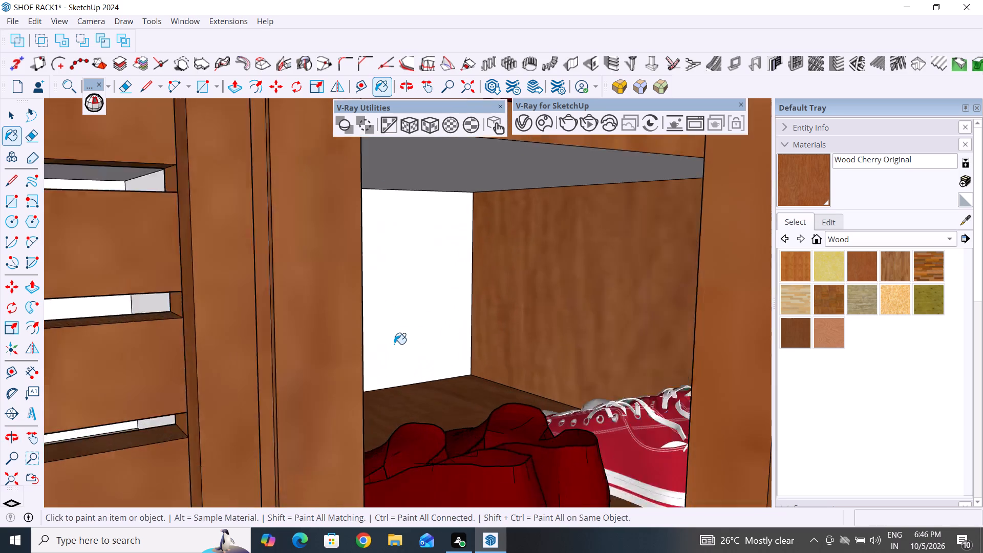
pyautogui.click(423, 319)
pyautogui.scroll(-12, 424, 337)
pyautogui.moveTo(417, 350); pyautogui.dragTo(355, 415, button='middle')
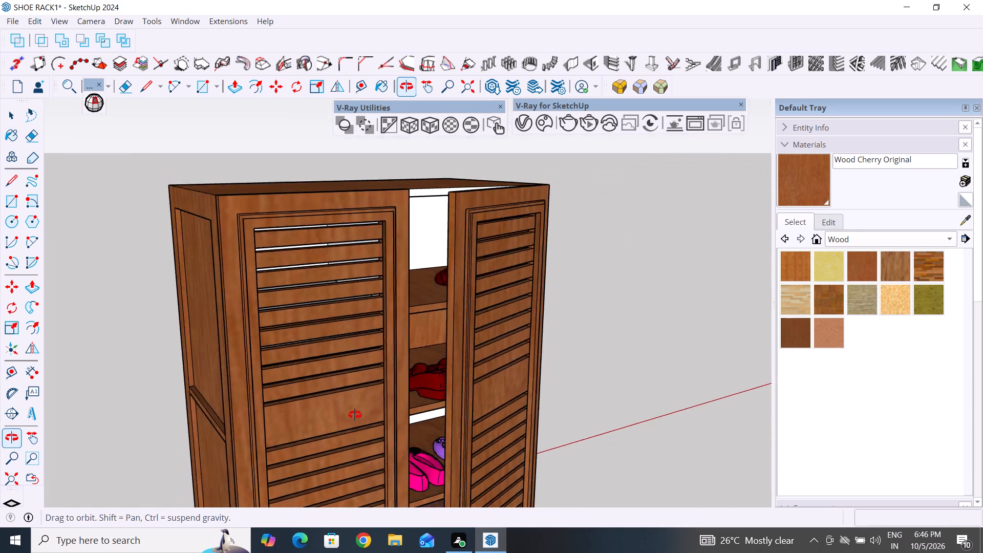
pyautogui.moveTo(355, 415); pyautogui.dragTo(388, 395, button='middle')
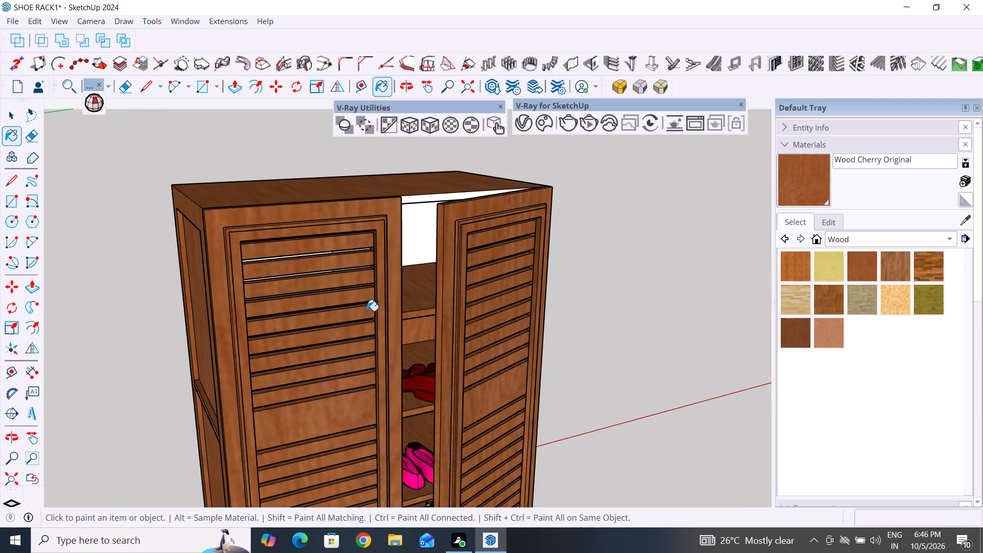
pyautogui.scroll(4, 401, 227)
pyautogui.click(412, 226)
# Paint the white front edge of the cabinet's top panel with Wood Cherry Original.
pyautogui.click(426, 186)
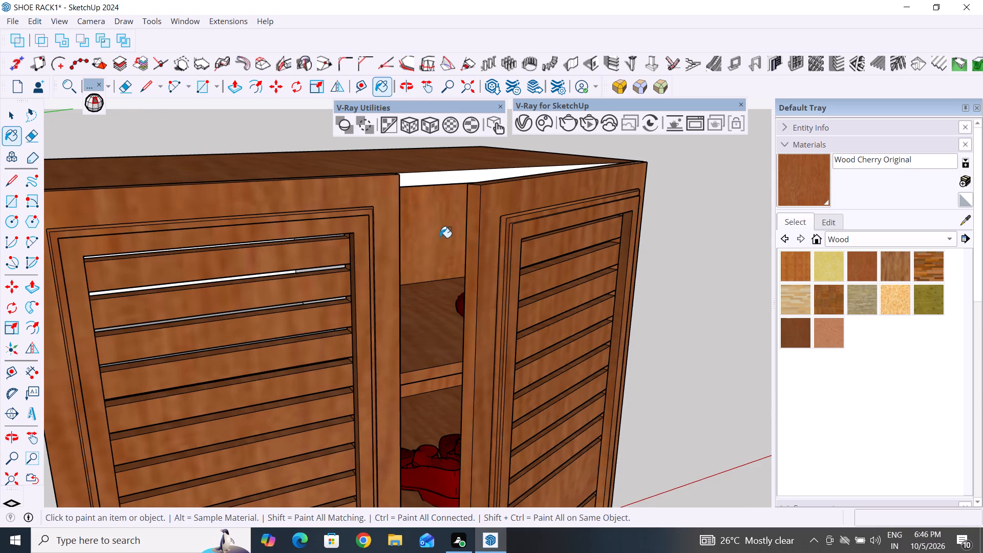
pyautogui.click(441, 185)
pyautogui.moveTo(437, 239); pyautogui.dragTo(511, 264, button='middle')
pyautogui.scroll(5, 525, 184)
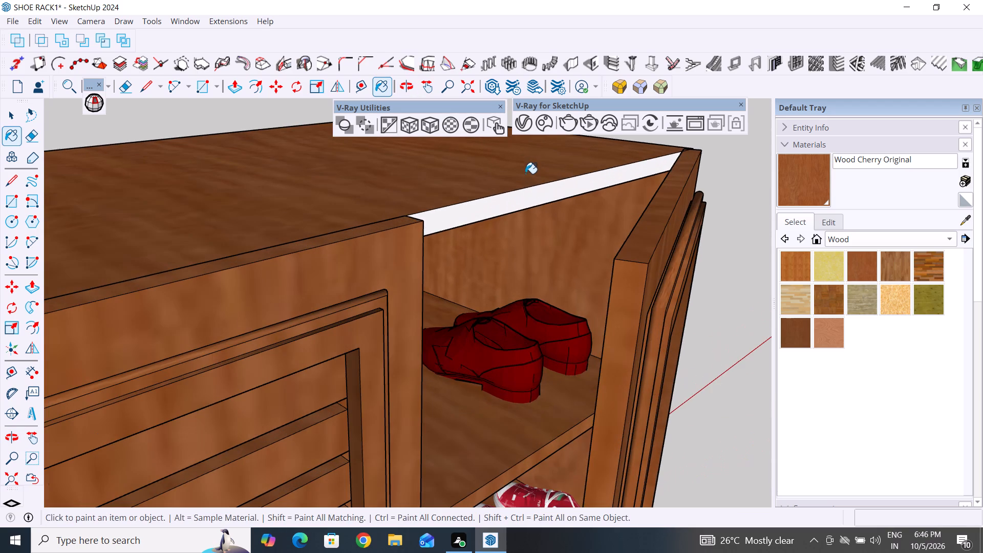
pyautogui.click(533, 200)
pyautogui.scroll(-13, 447, 323)
pyautogui.moveTo(428, 470); pyautogui.dragTo(367, 475, button='middle')
pyautogui.scroll(-2, 409, 276)
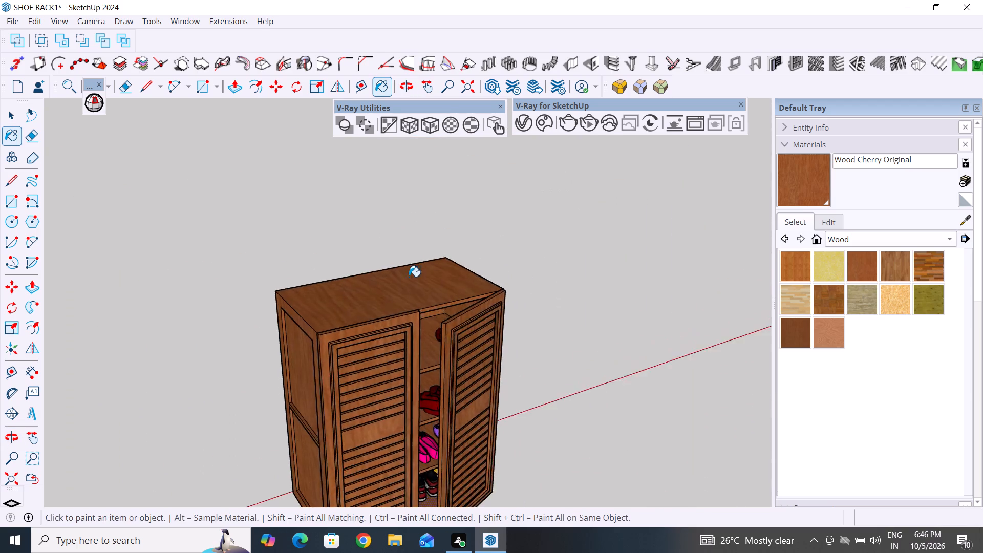
# Paint the white back face above the purple and pink shoes with Wood Cherry Original.
pyautogui.scroll(-4, 409, 276)
pyautogui.scroll(8, 377, 443)
pyautogui.scroll(5, 449, 308)
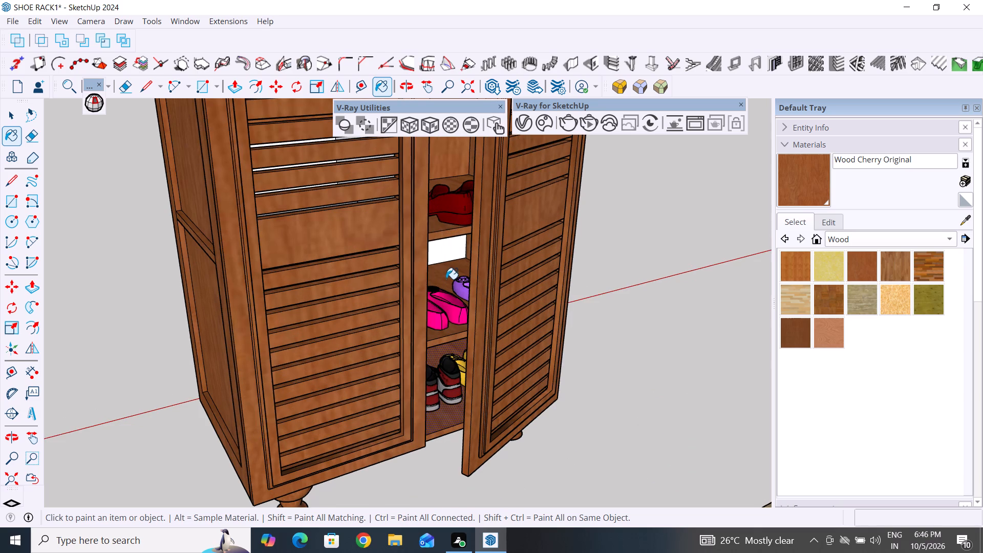
pyautogui.click(446, 259)
# Paint the grey interior face showing through the closed door's louvers with Wood Cherry Original.
pyautogui.scroll(-5, 447, 344)
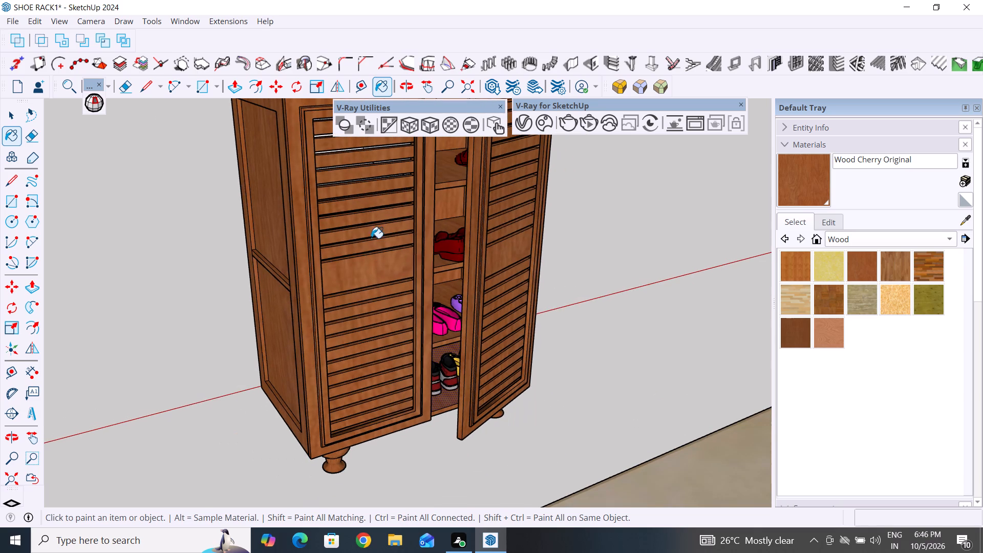
pyautogui.moveTo(392, 213); pyautogui.dragTo(298, 263, button='middle')
pyautogui.scroll(11, 432, 154)
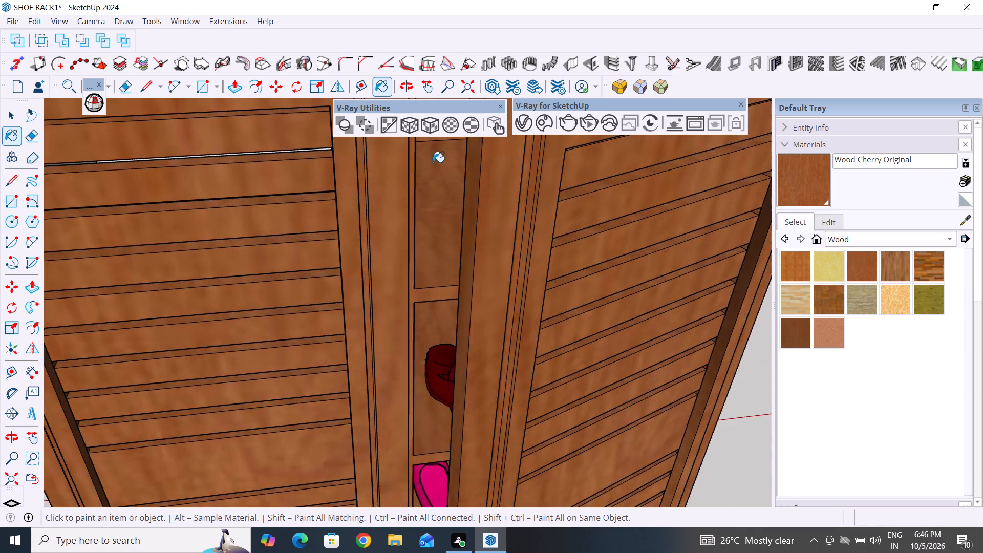
pyautogui.scroll(3, 433, 162)
pyautogui.moveTo(444, 152); pyautogui.dragTo(341, 122, button='middle')
pyautogui.scroll(1, 431, 152)
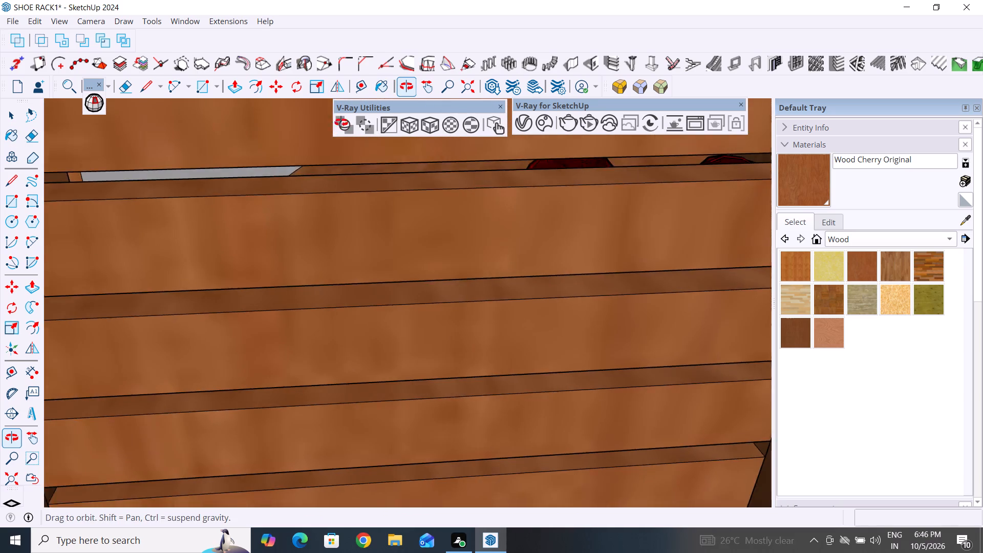
pyautogui.moveTo(341, 122); pyautogui.dragTo(347, 115, button='middle')
pyautogui.scroll(14, 206, 229)
pyautogui.click(210, 132)
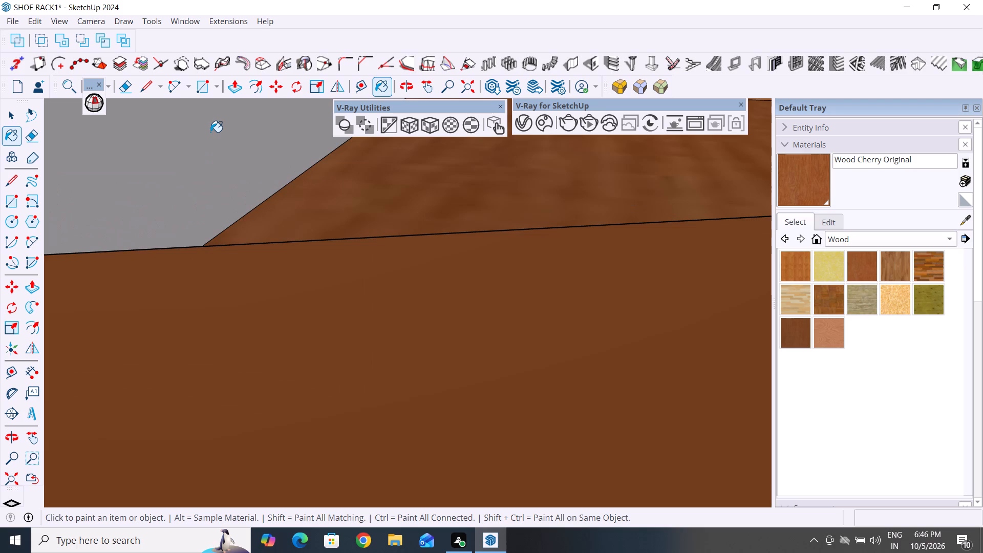
# Paint the shelf, back and side faces of a compartment behind the closed louvered door with Wood Cherry Original.
pyautogui.scroll(-20, 248, 199)
pyautogui.scroll(-7, 248, 199)
pyautogui.scroll(-5, 196, 269)
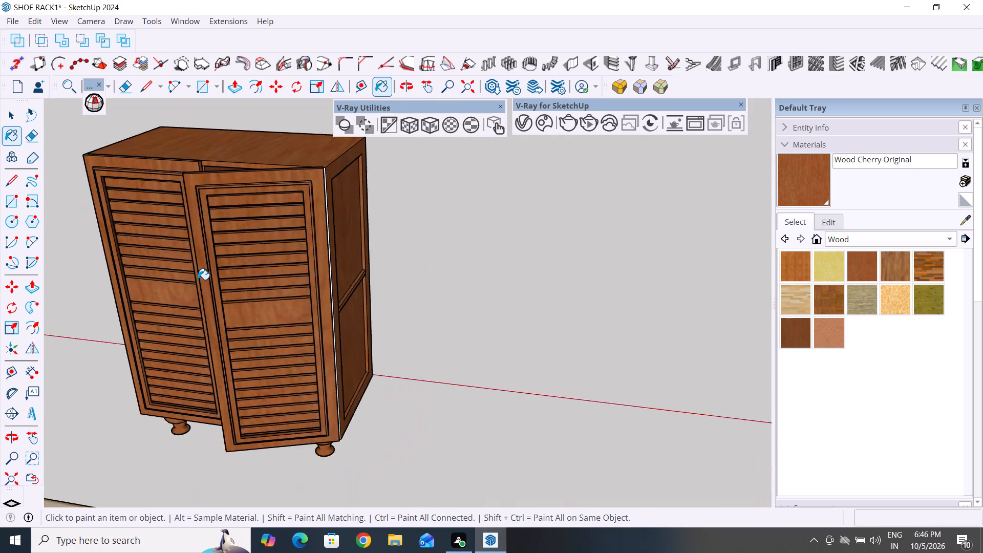
pyautogui.scroll(-7, 198, 280)
pyautogui.moveTo(197, 305); pyautogui.dragTo(409, 309, button='middle')
pyautogui.moveTo(248, 410); pyautogui.dragTo(257, 361, button='middle')
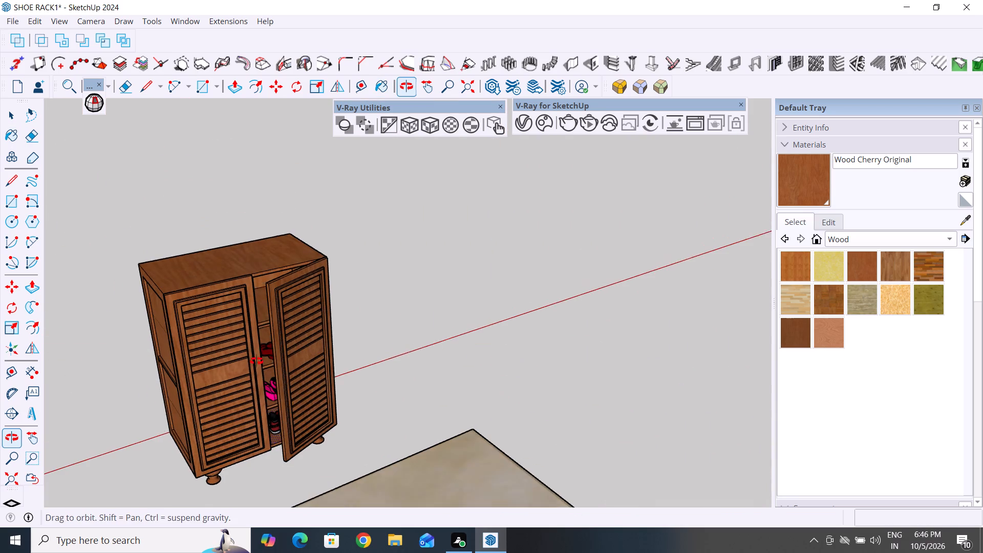
pyautogui.moveTo(257, 361); pyautogui.dragTo(309, 330, button='middle')
pyautogui.scroll(5, 240, 467)
pyautogui.scroll(4, 266, 419)
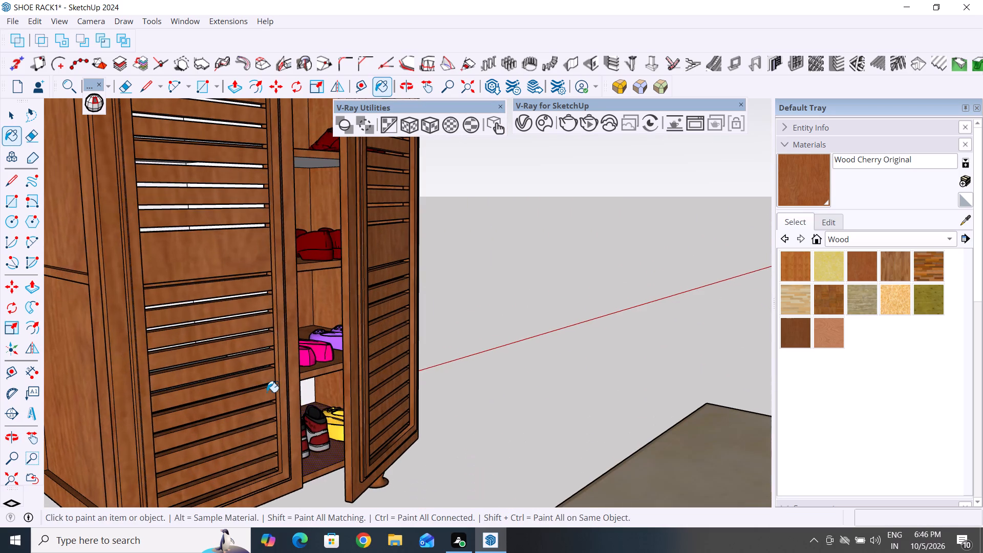
pyautogui.moveTo(275, 271); pyautogui.dragTo(211, 296, button='middle')
pyautogui.scroll(11, 183, 264)
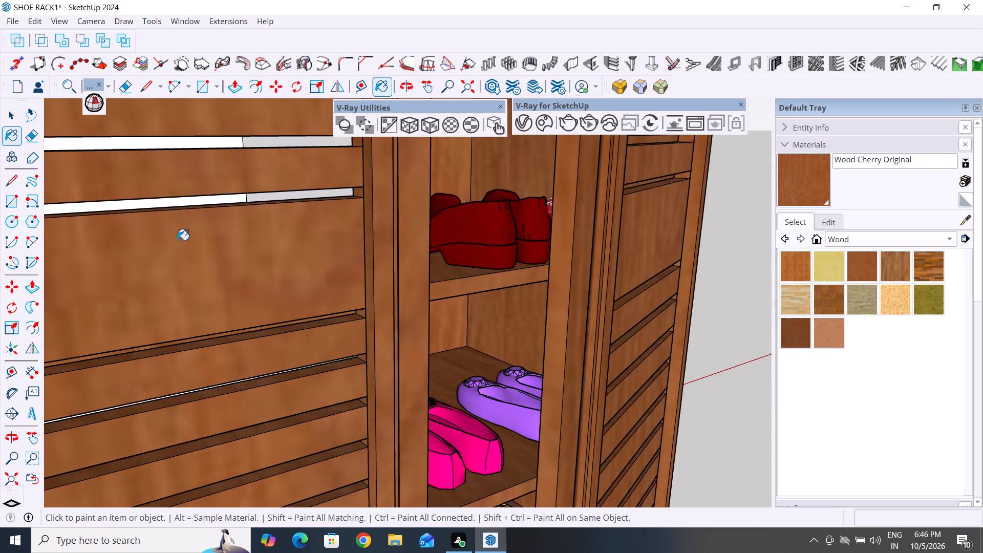
pyautogui.scroll(16, 241, 152)
pyautogui.scroll(4, 203, 267)
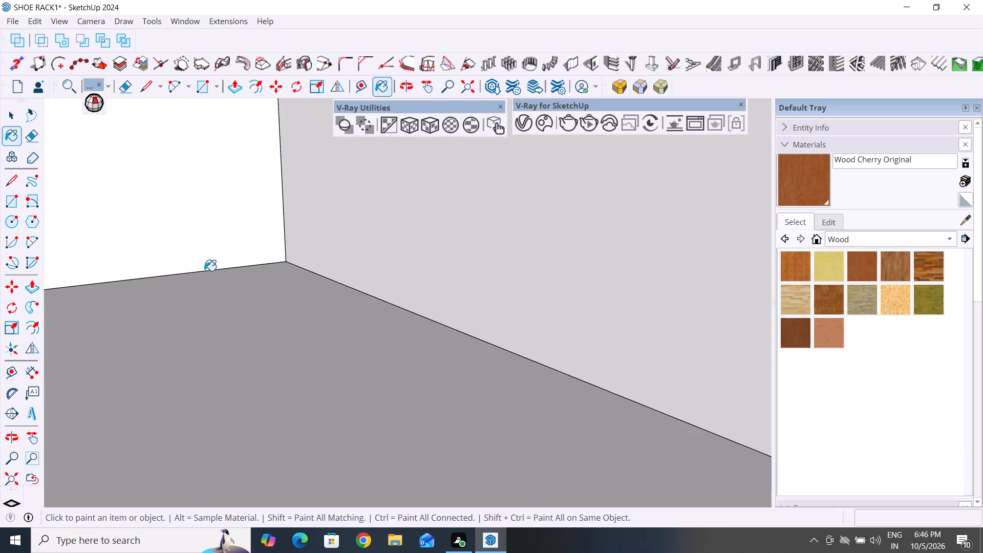
pyautogui.click(212, 288)
pyautogui.click(208, 229)
pyautogui.click(417, 217)
# Check the closed door's louvers and the cabinet interior for faces still left unpainted.
pyautogui.scroll(-14, 309, 315)
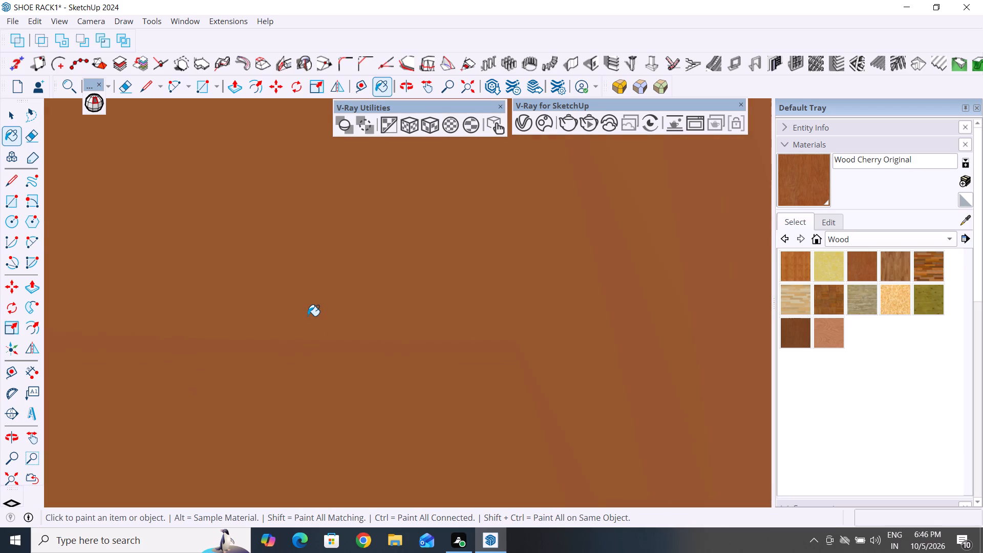
pyautogui.scroll(-17, 308, 316)
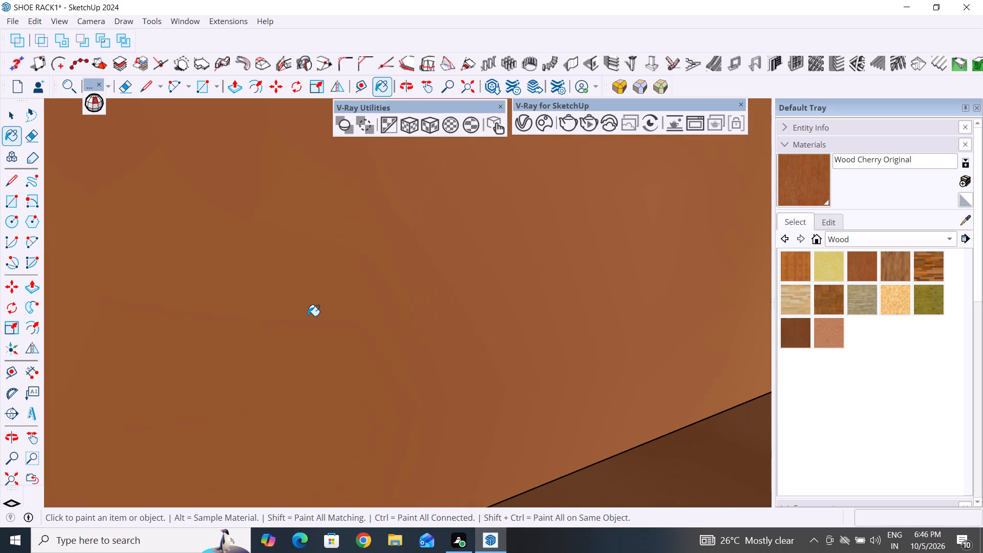
pyautogui.scroll(-16, 308, 316)
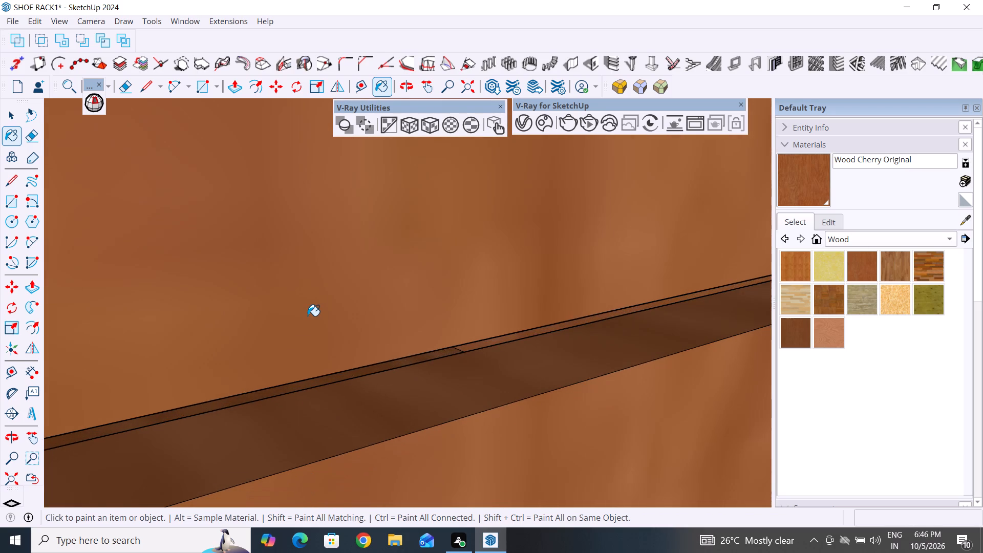
pyautogui.scroll(-17, 308, 316)
pyautogui.scroll(-4, 308, 316)
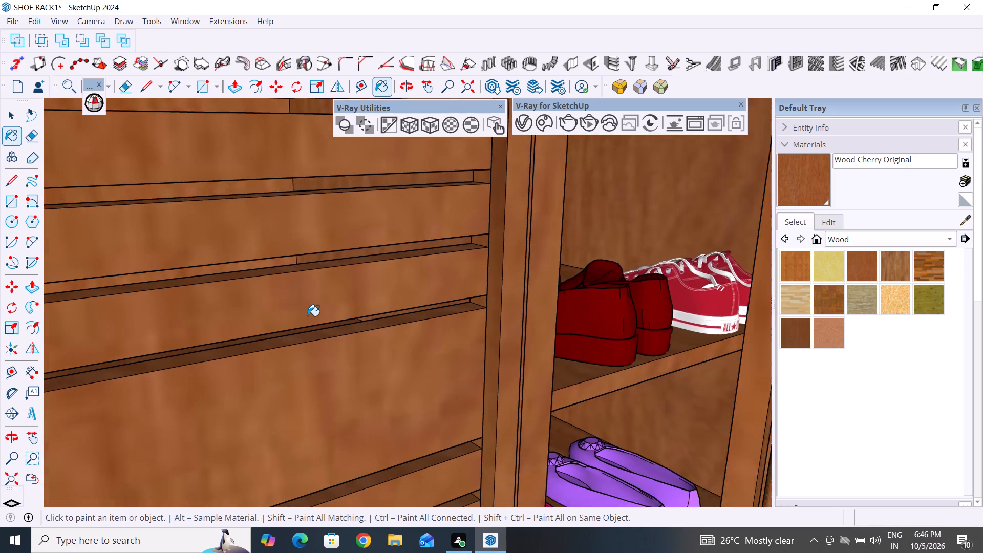
pyautogui.scroll(-17, 308, 316)
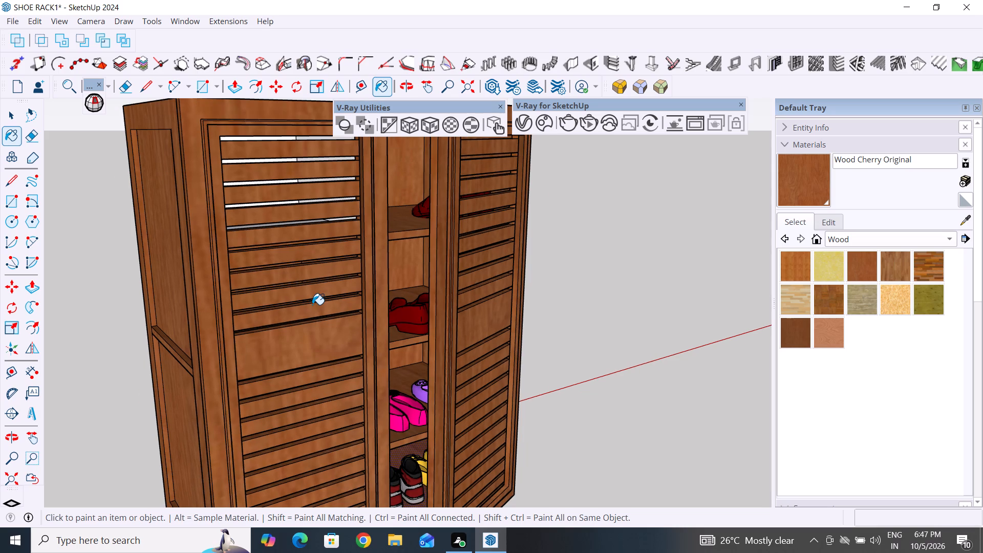
# Paint the shelf, back and side faces of the upper compartment behind the closed louvered door with Wood Cherry Original.
pyautogui.scroll(5, 332, 208)
pyautogui.scroll(1, 403, 220)
pyautogui.moveTo(403, 222); pyautogui.dragTo(372, 235, button='middle')
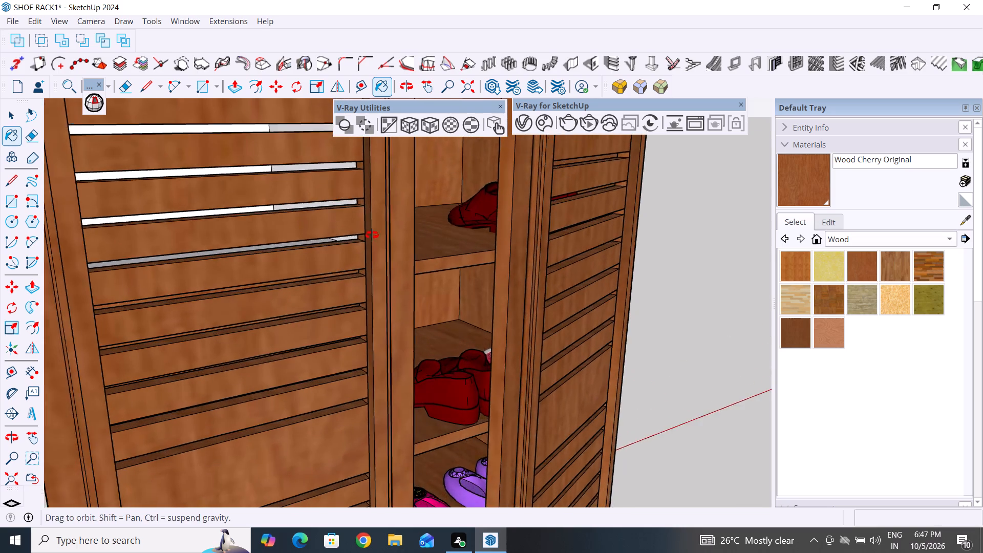
pyautogui.moveTo(372, 235); pyautogui.dragTo(365, 237, button='middle')
pyautogui.scroll(20, 272, 178)
pyautogui.scroll(1, 272, 178)
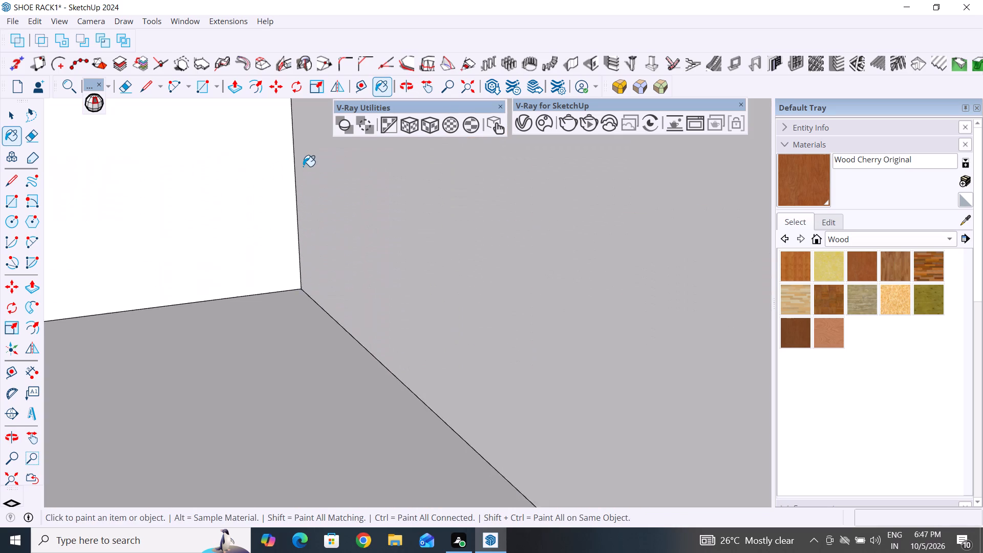
pyautogui.click(163, 377)
pyautogui.click(178, 286)
pyautogui.click(446, 283)
pyautogui.scroll(-4, 369, 356)
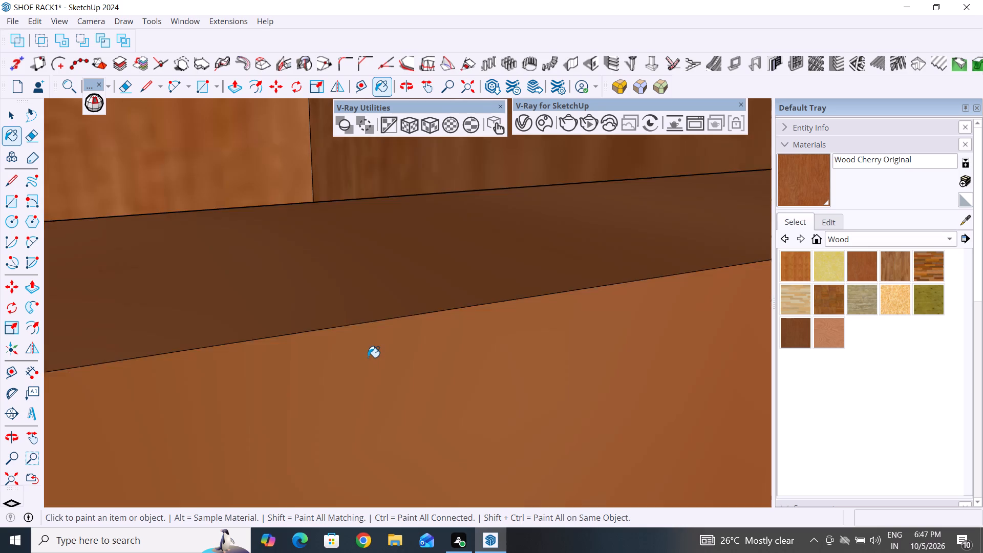
pyautogui.scroll(-20, 368, 357)
pyautogui.scroll(-17, 368, 357)
pyautogui.scroll(-4, 367, 358)
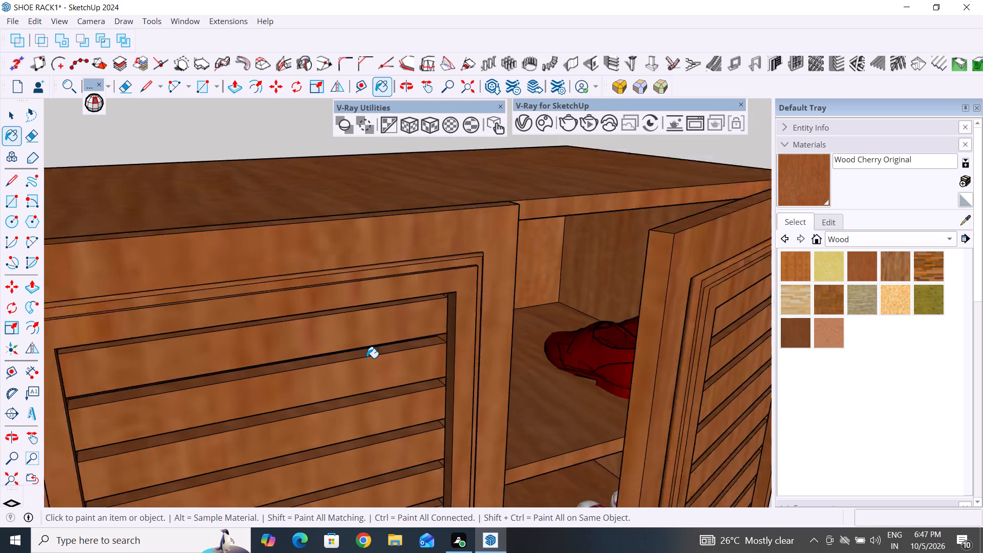
pyautogui.scroll(-20, 367, 358)
pyautogui.scroll(-7, 453, 324)
# Paint the white interior face above the red and black sneakers with Wood Cherry Original.
pyautogui.scroll(5, 422, 460)
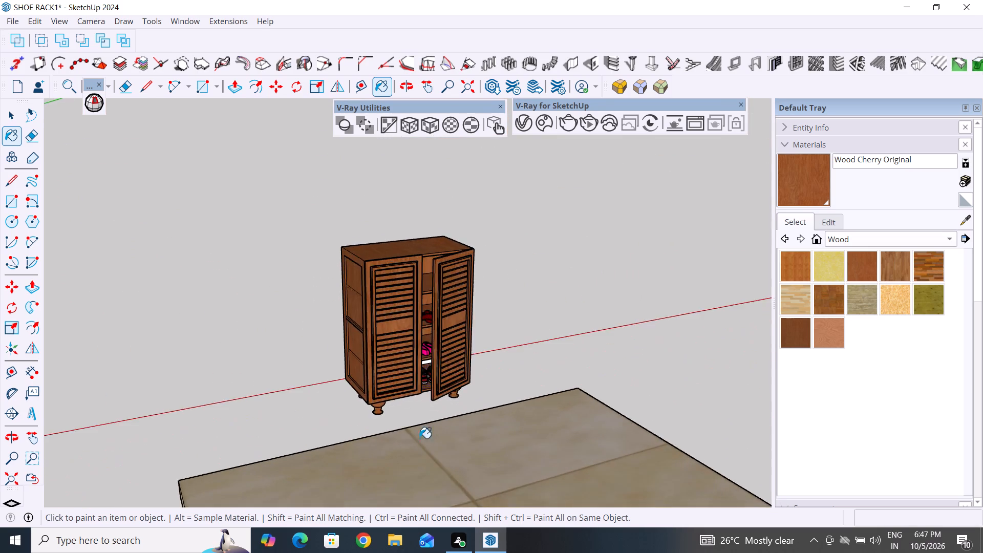
pyautogui.scroll(10, 419, 438)
pyautogui.click(403, 303)
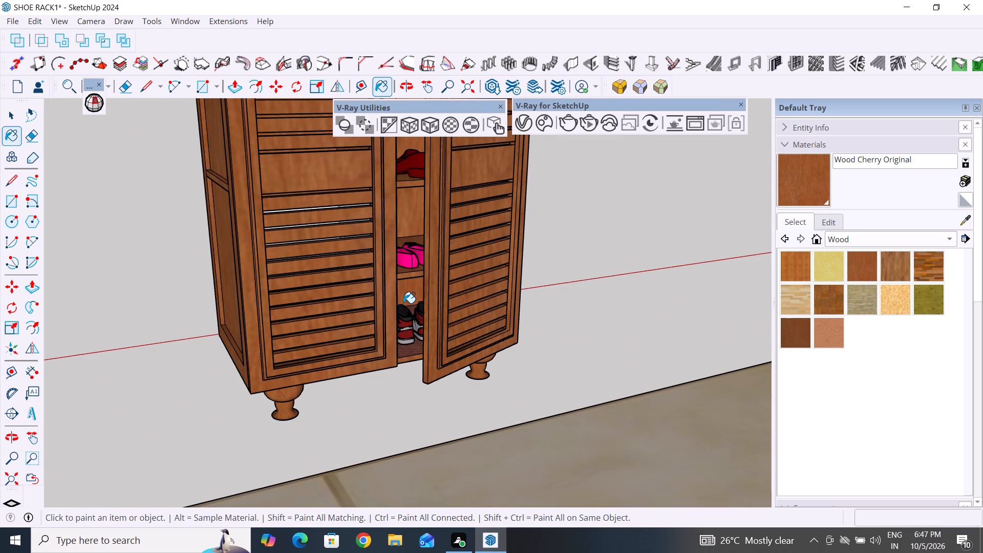
# Paint the white and grey faces of the compartment behind the closed door's lower louvers with Wood Cherry Original.
pyautogui.scroll(20, 341, 240)
pyautogui.scroll(5, 341, 240)
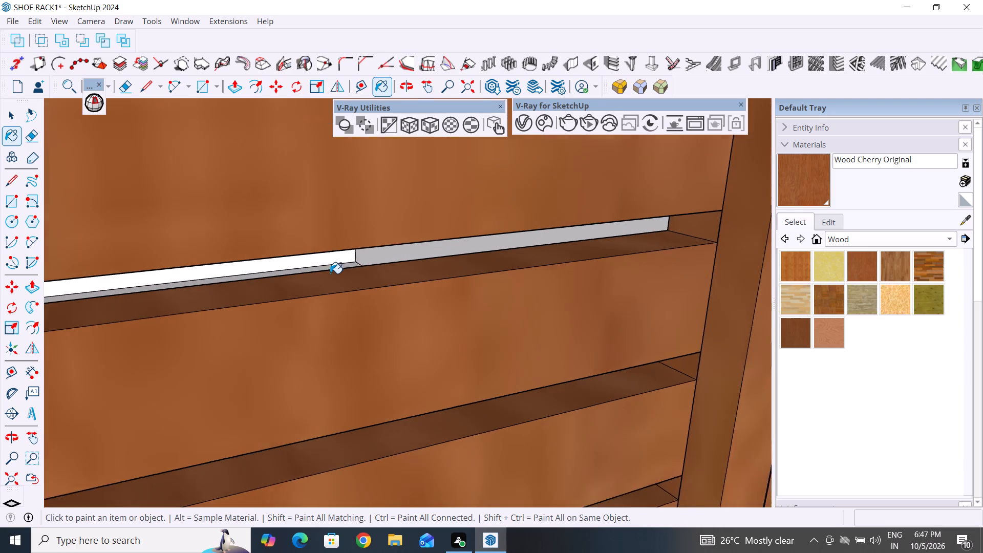
pyautogui.scroll(1, 330, 273)
pyautogui.click(332, 267)
pyautogui.click(390, 264)
pyautogui.click(372, 259)
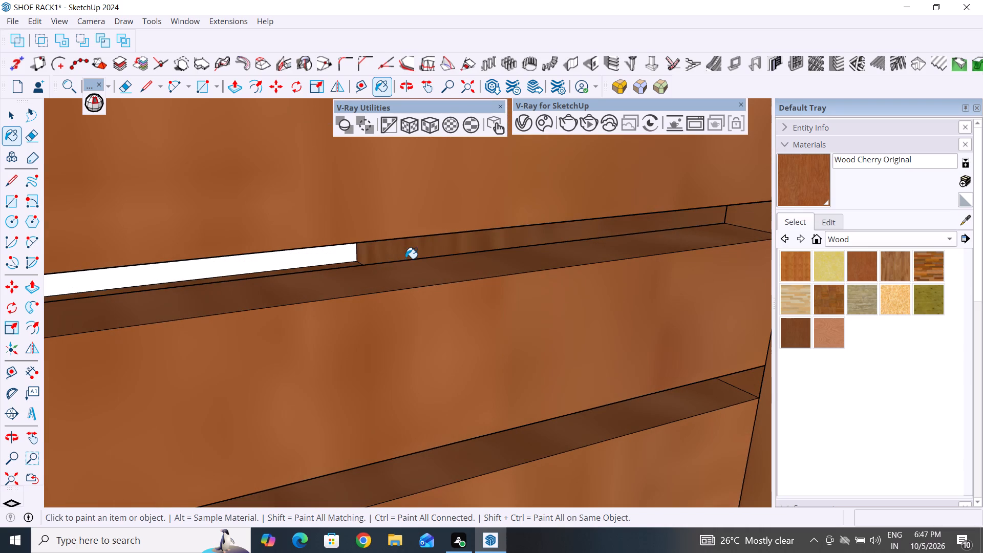
pyautogui.click(341, 262)
pyautogui.scroll(-20, 351, 260)
pyautogui.scroll(-2, 351, 260)
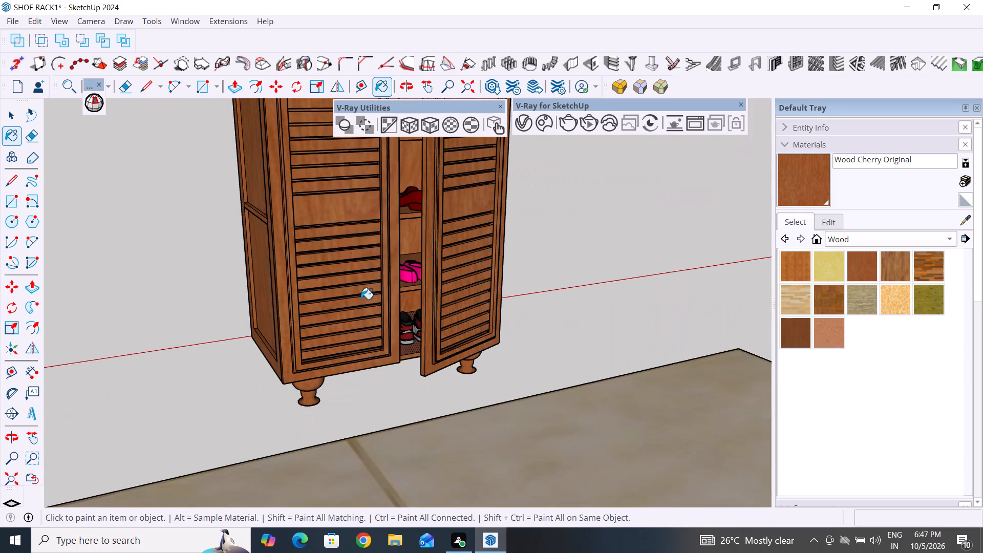
# Paint the floor, side and back faces of the bottom compartment behind the closed door's lowest louvers with Wood Cherry Original.
pyautogui.moveTo(365, 359); pyautogui.dragTo(346, 292, button='middle')
pyautogui.scroll(7, 343, 319)
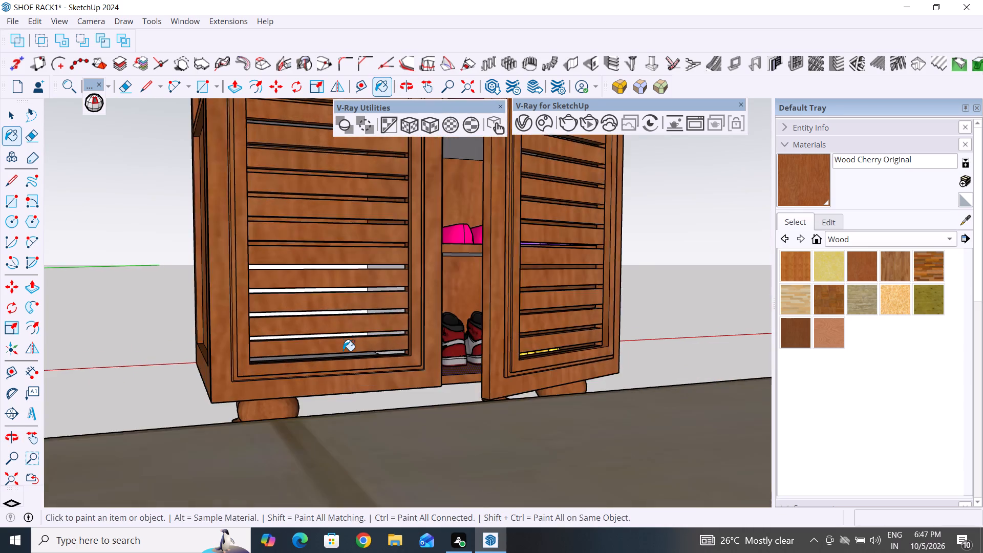
pyautogui.scroll(14, 343, 351)
pyautogui.moveTo(400, 358); pyautogui.dragTo(401, 373, button='middle')
pyautogui.moveTo(401, 373); pyautogui.dragTo(412, 354, button='middle')
pyautogui.scroll(6, 395, 334)
pyautogui.middleClick(375, 347)
pyautogui.click(347, 372)
pyautogui.click(427, 308)
pyautogui.click(266, 266)
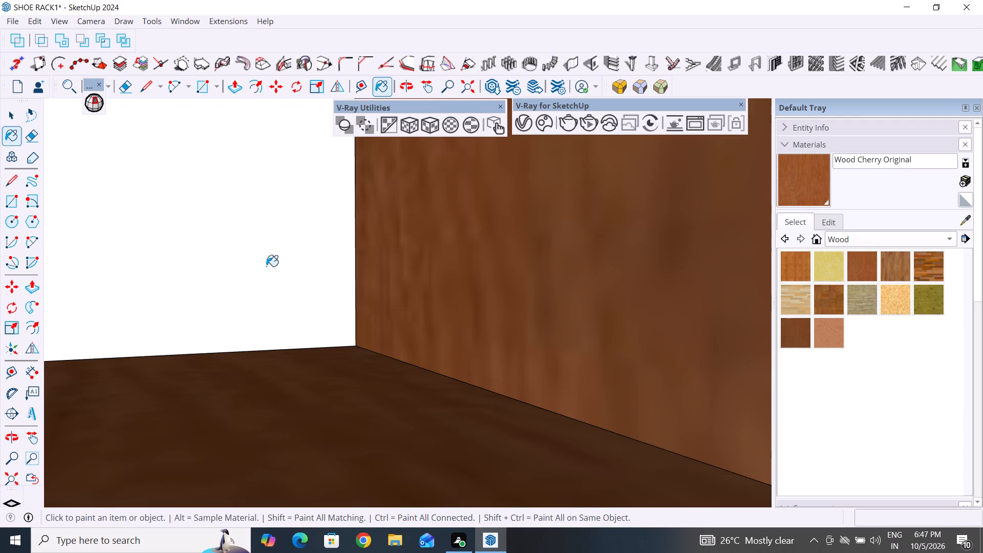
pyautogui.scroll(-20, 299, 328)
pyautogui.moveTo(316, 357); pyautogui.dragTo(353, 430, button='middle')
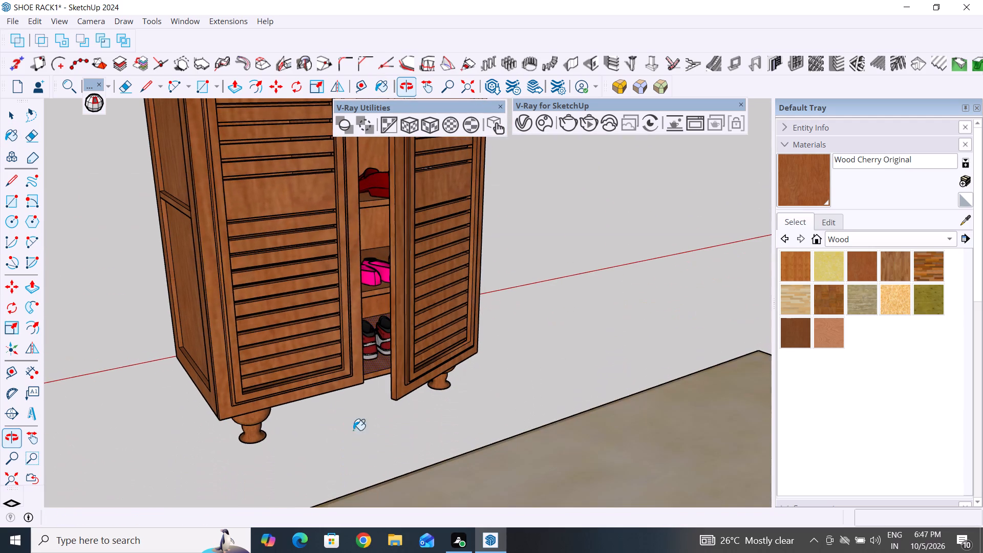
# Select the entire shoe cabinet with its doors, legs and shoes, and make it one group.
pyautogui.click(10, 121)
pyautogui.click(79, 214)
pyautogui.scroll(-6, 191, 408)
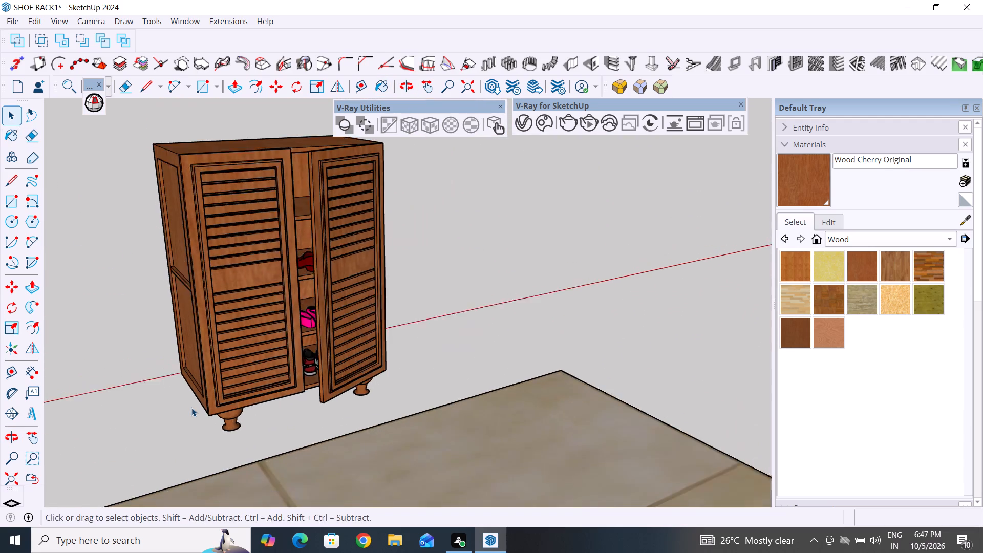
pyautogui.moveTo(242, 427); pyautogui.dragTo(408, 408, button='middle')
pyautogui.scroll(-6, 306, 365)
pyautogui.moveTo(311, 398); pyautogui.dragTo(373, 395, button='middle')
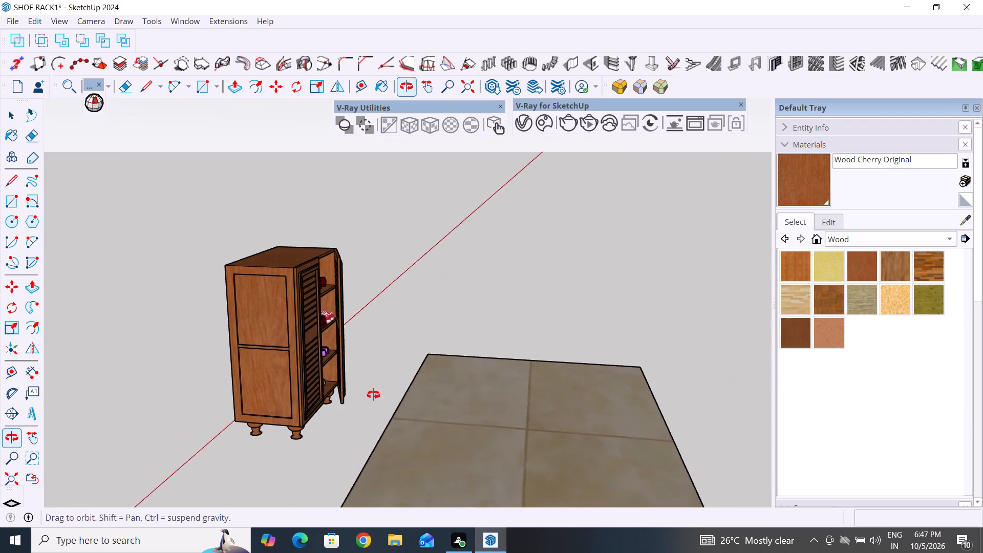
pyautogui.moveTo(373, 395); pyautogui.dragTo(376, 396, button='middle')
pyautogui.moveTo(355, 211); pyautogui.dragTo(234, 424)
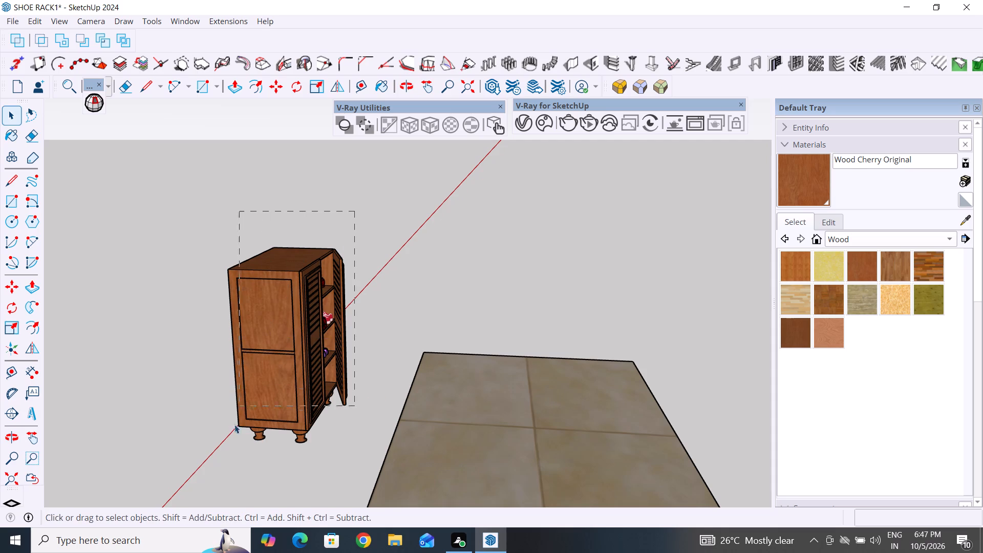
pyautogui.moveTo(234, 424); pyautogui.dragTo(218, 451)
pyautogui.rightClick(284, 388)
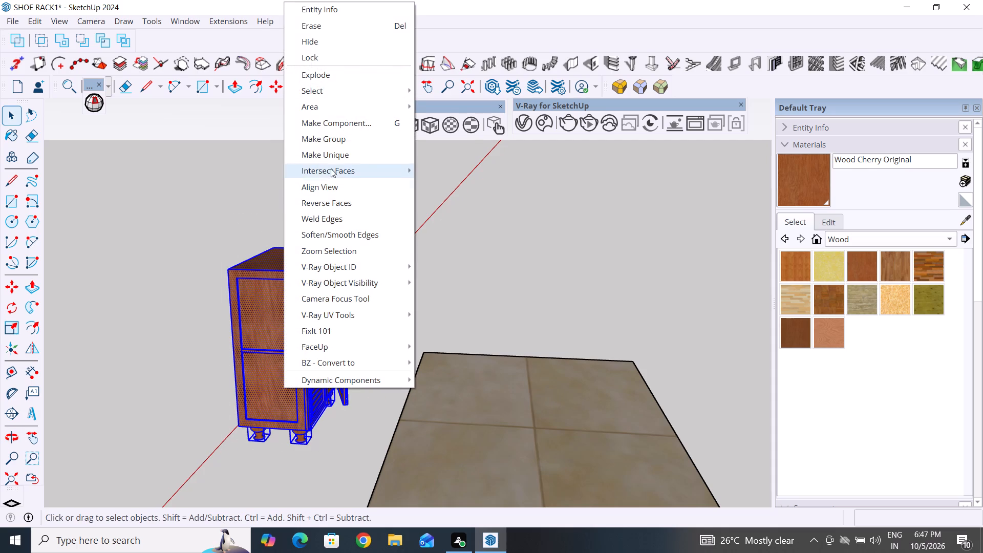
pyautogui.click(339, 140)
pyautogui.click(486, 235)
# Move the cabinet group about 6' 10" onto the tiled floor slab.
pyautogui.scroll(-6, 433, 266)
pyautogui.moveTo(483, 296); pyautogui.dragTo(323, 322, button='middle')
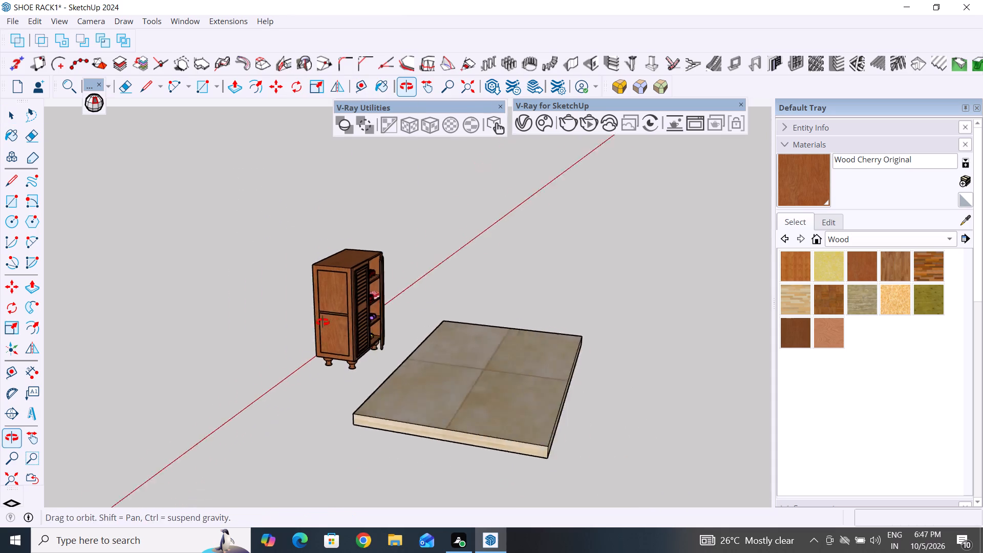
pyautogui.moveTo(323, 322); pyautogui.dragTo(320, 322, button='middle')
pyautogui.scroll(10, 418, 363)
pyautogui.click(275, 307)
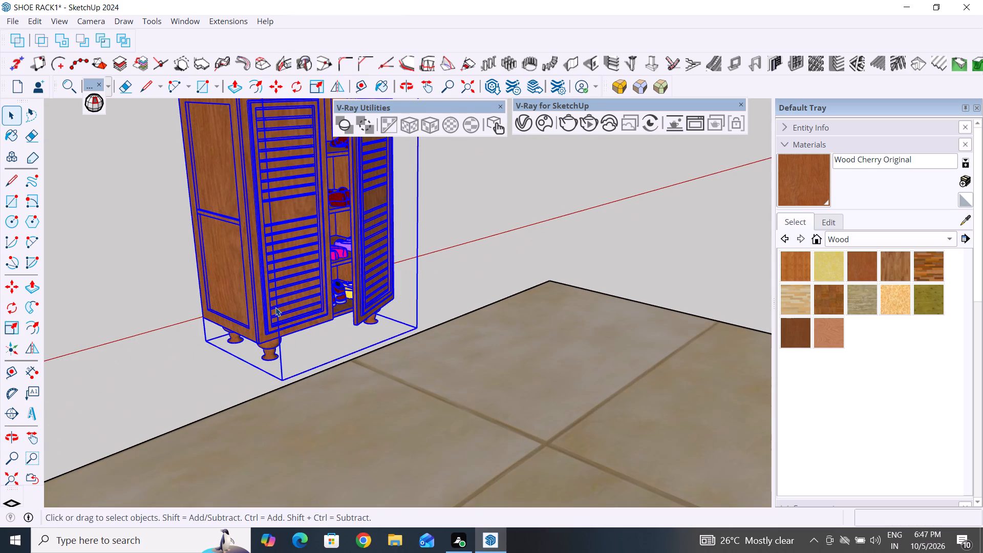
pyautogui.press('m')
pyautogui.click(271, 358)
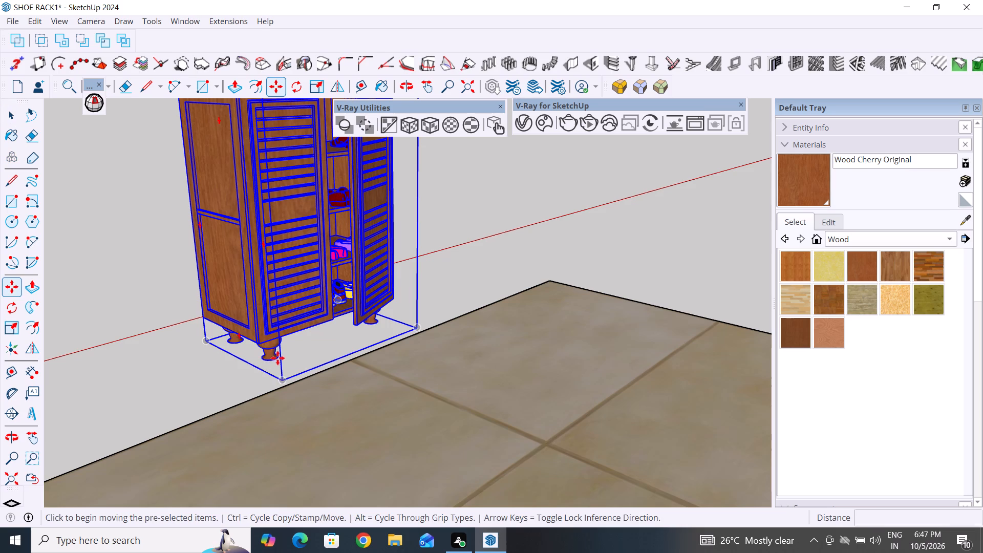
pyautogui.scroll(-11, 279, 357)
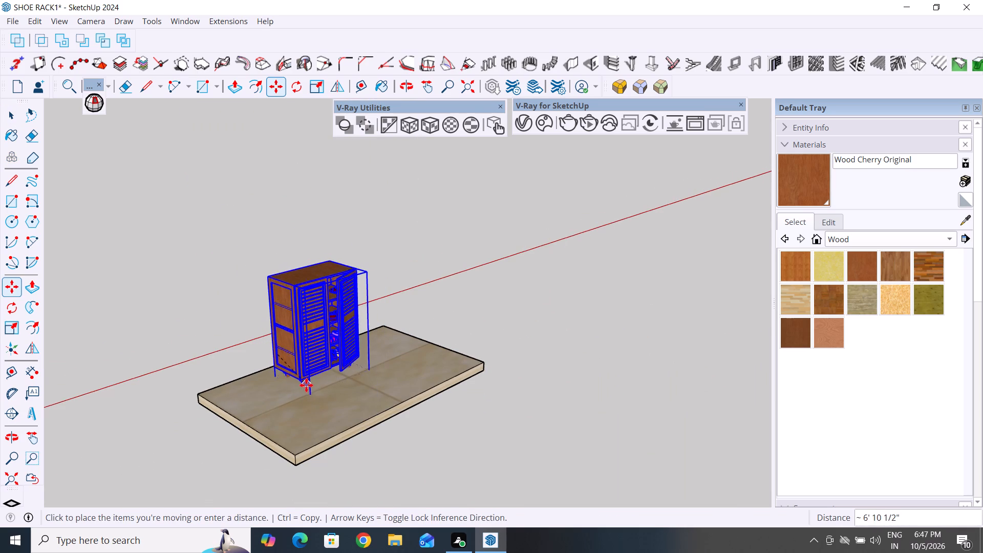
pyautogui.click(305, 389)
pyautogui.click(15, 117)
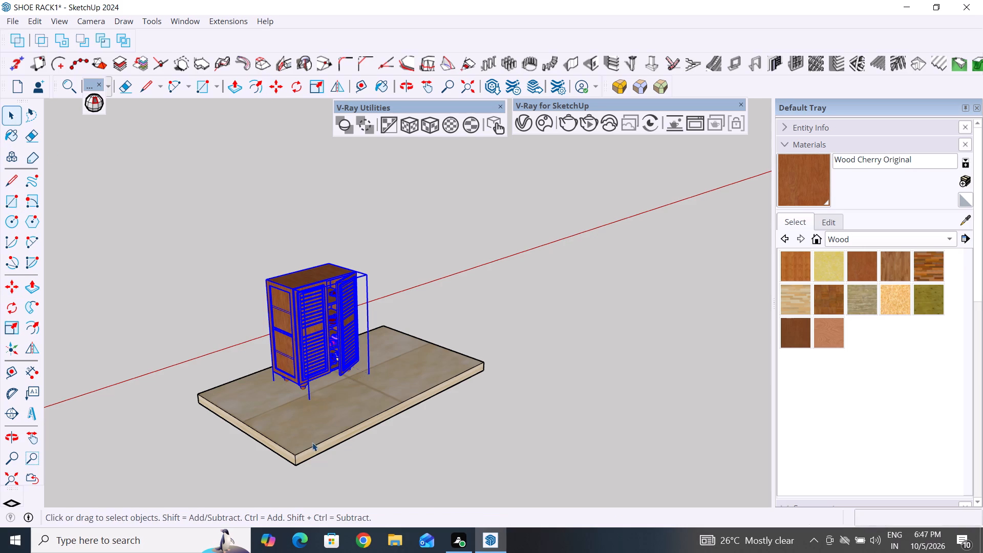
pyautogui.scroll(10, 316, 440)
pyautogui.click(694, 396)
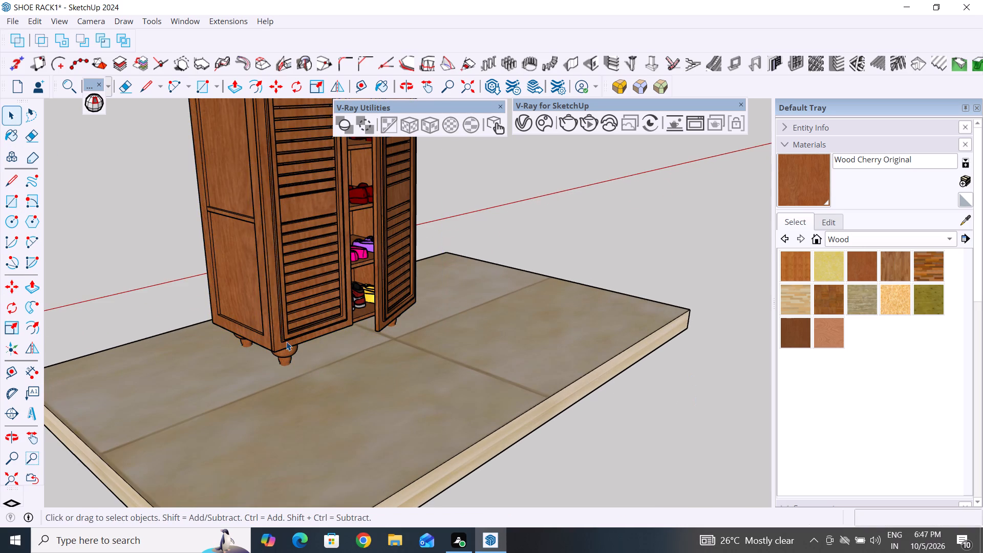
# Raise the cabinet group so its sunken legs stand on the tiled slab's top surface.
pyautogui.click(300, 324)
pyautogui.scroll(1, 340, 411)
pyautogui.moveTo(344, 410); pyautogui.dragTo(478, 349, button='middle')
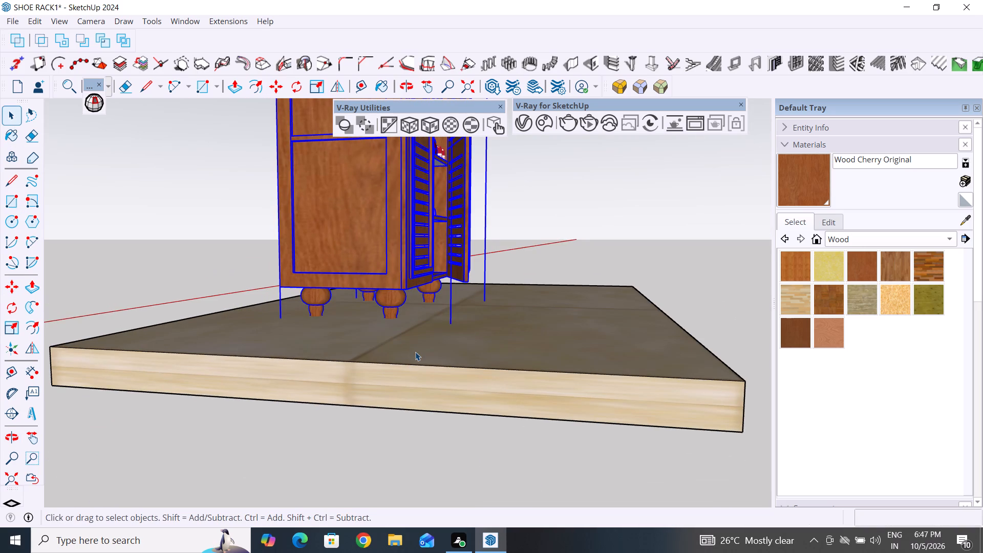
pyautogui.press('m')
pyautogui.scroll(3, 458, 335)
pyautogui.click(456, 364)
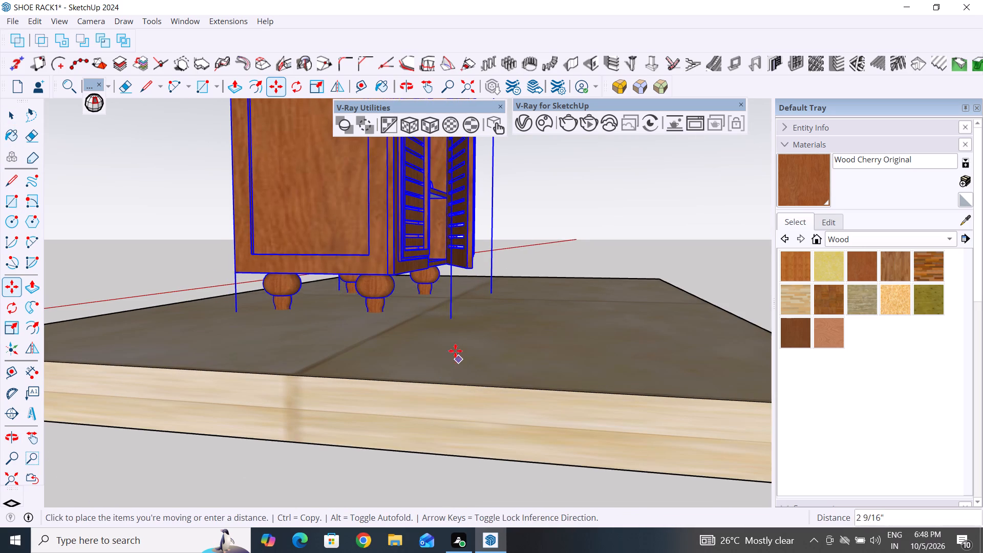
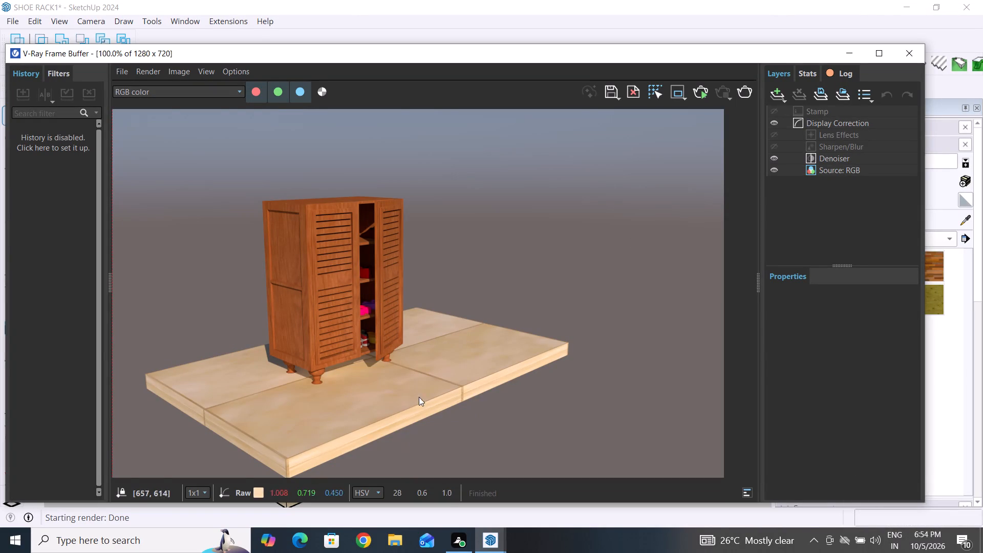
# Save the finished cabinet render as a PNG named SHOE RACK 2 in the Sketchup intership file folder under Documents.
pyautogui.scroll(3, 310, 217)
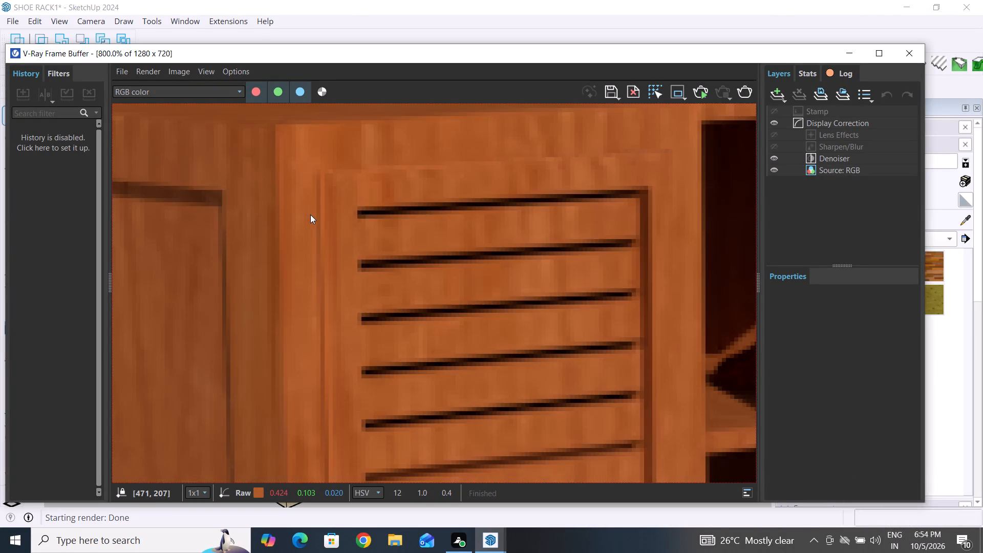
pyautogui.scroll(-3, 310, 215)
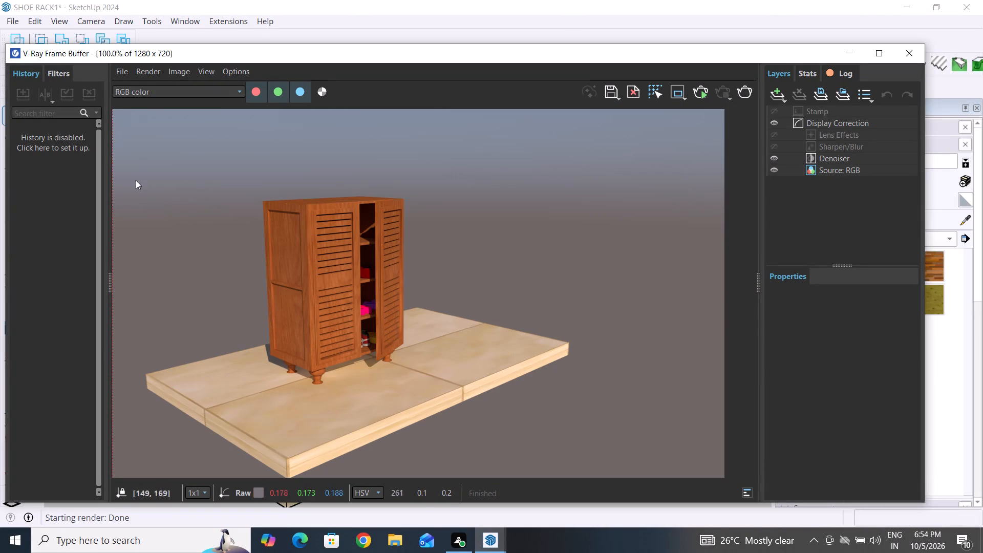
pyautogui.click(125, 72)
pyautogui.click(147, 89)
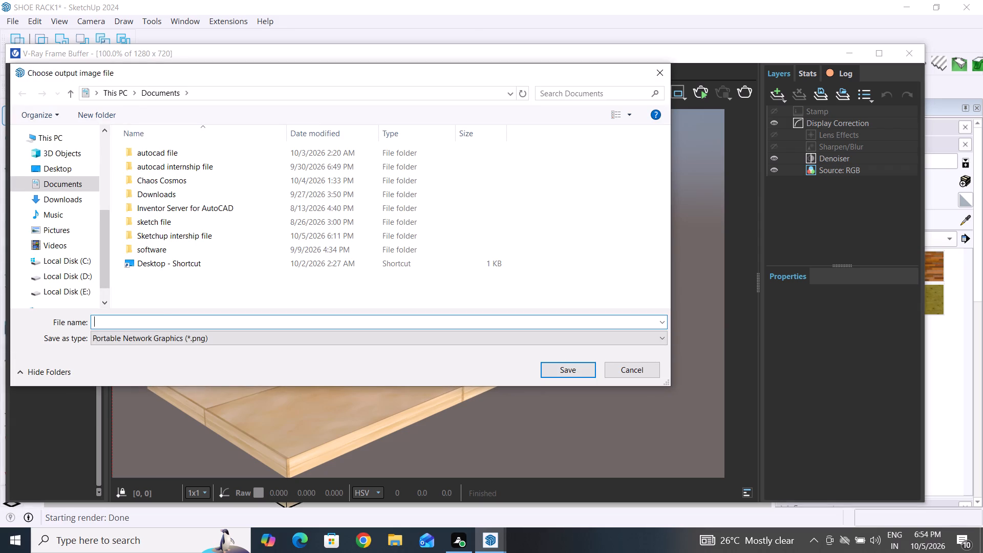
pyautogui.doubleClick(173, 236)
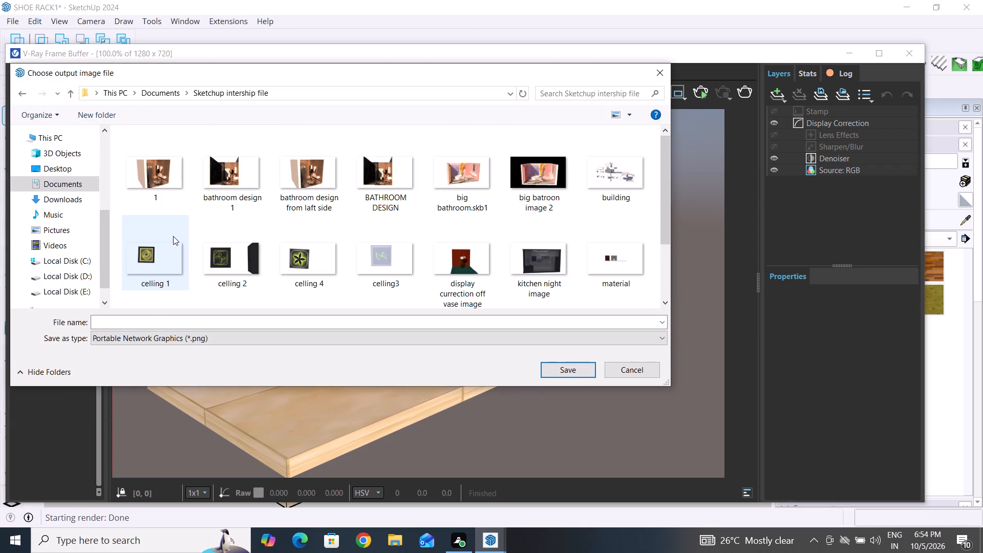
pyautogui.click(151, 328)
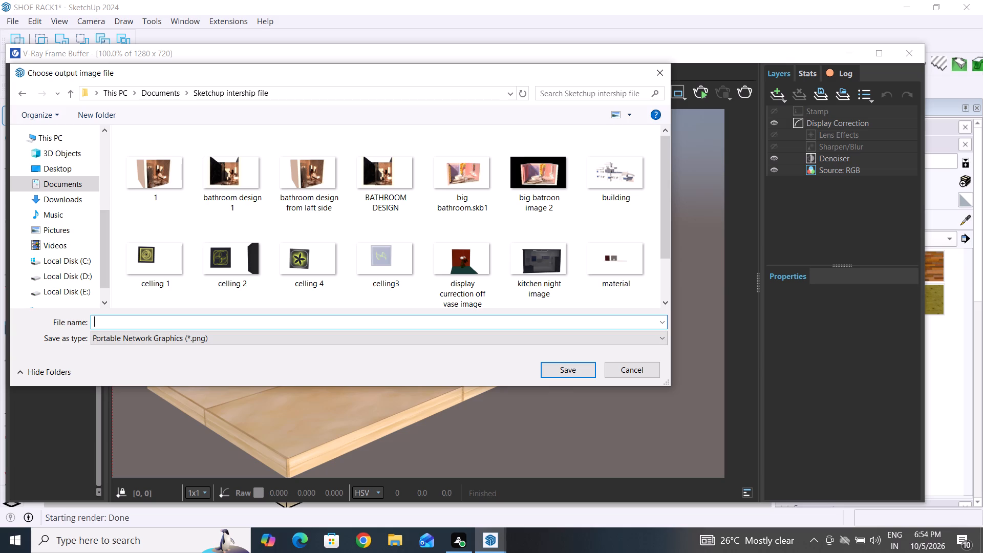
pyautogui.scroll(-3, 401, 266)
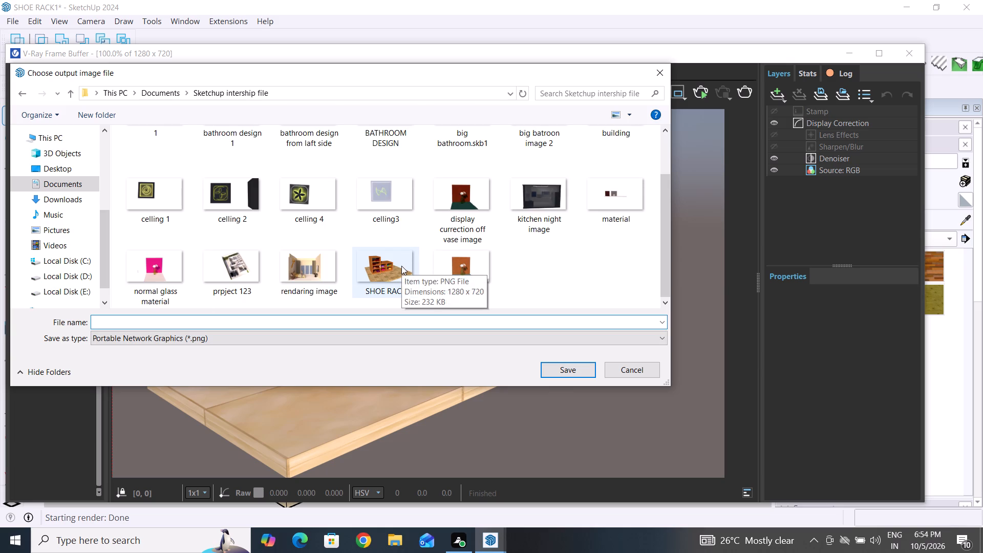
pyautogui.click(167, 324)
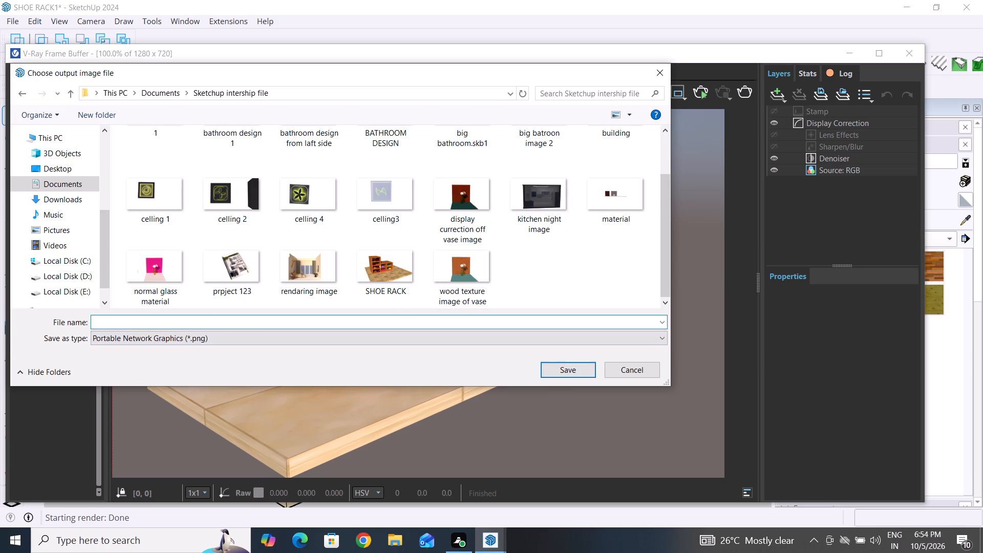
pyautogui.write('SHOE RACK')
pyautogui.press('space')
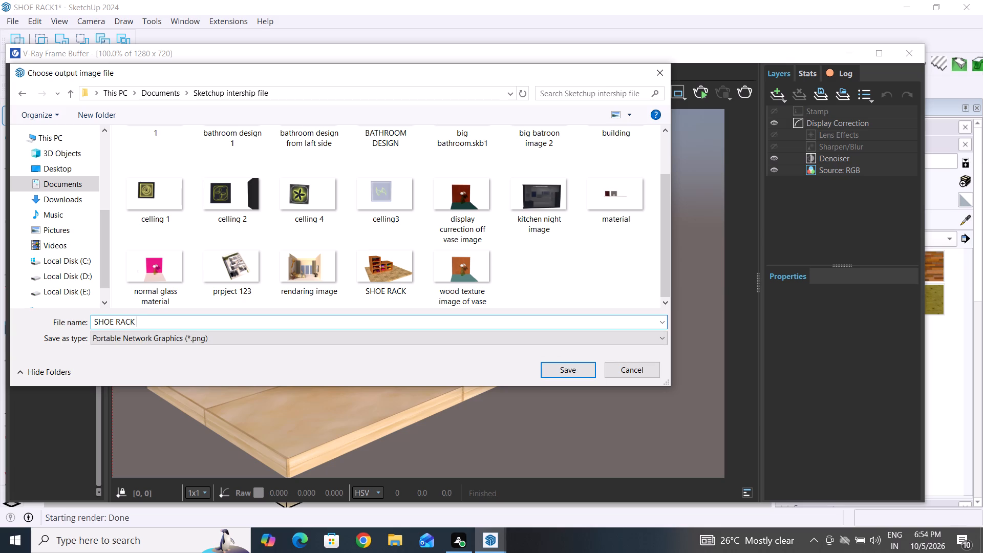
pyautogui.press('2')
pyautogui.click(578, 372)
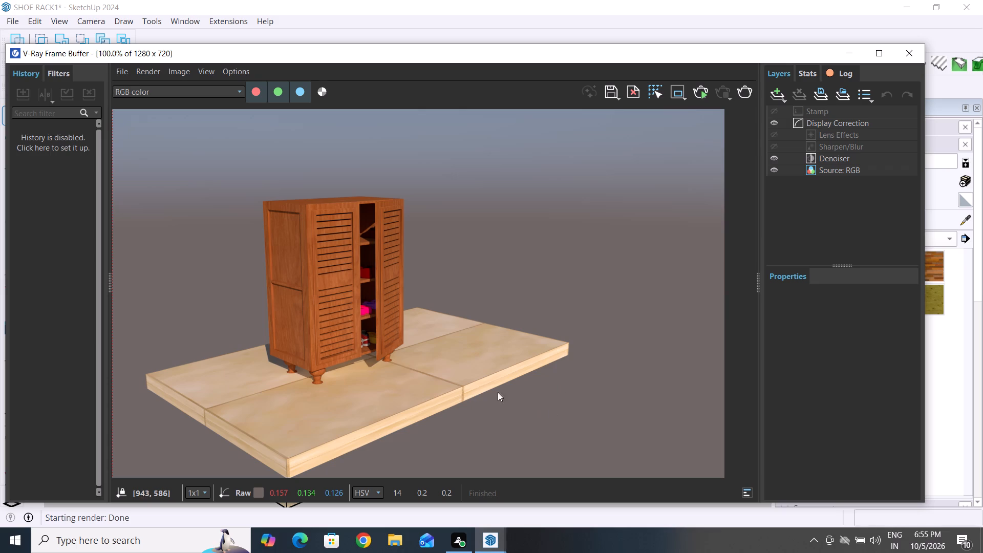
# Close the V-Ray Frame Buffer and return to the cabinet model.
pyautogui.scroll(-2, 445, 402)
pyautogui.scroll(2, 454, 330)
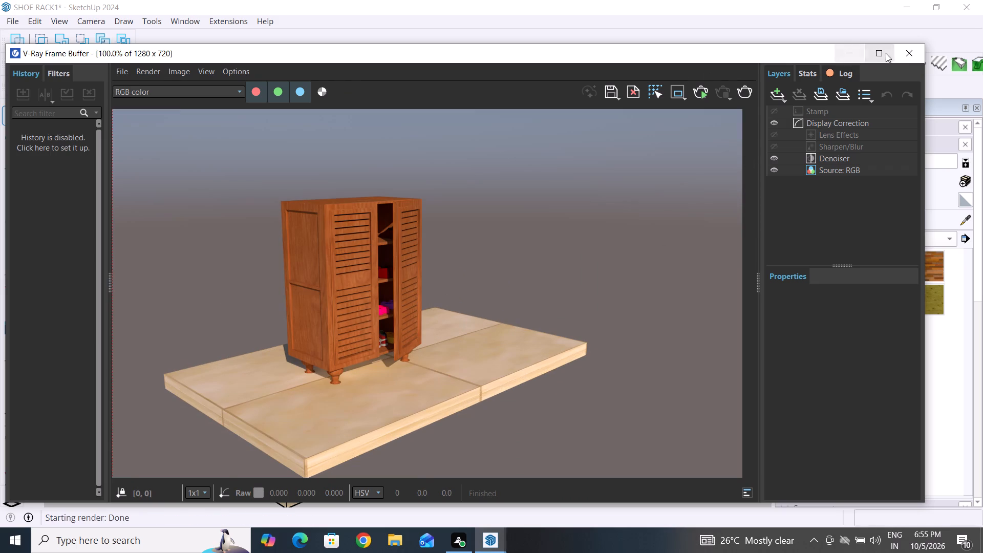
pyautogui.click(914, 50)
pyautogui.scroll(-1, 512, 342)
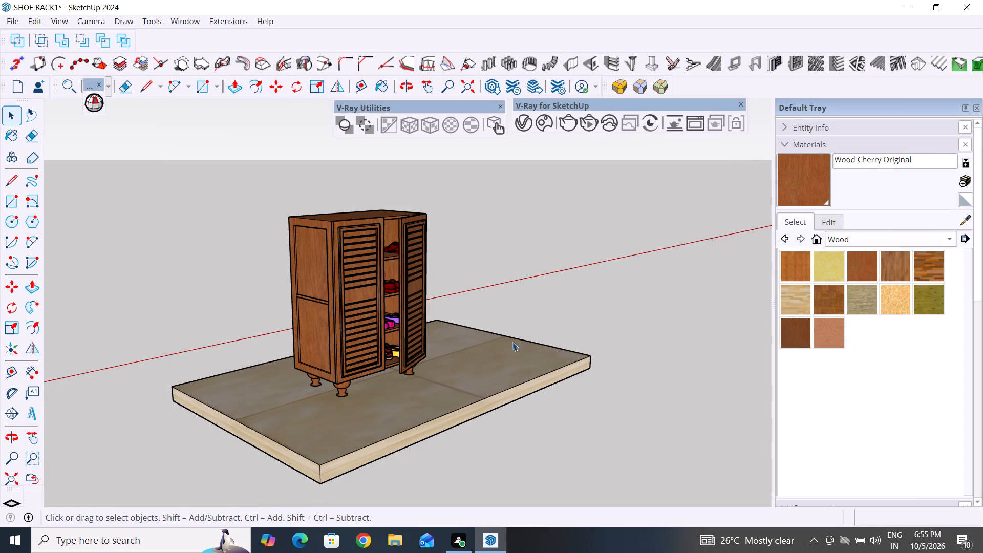
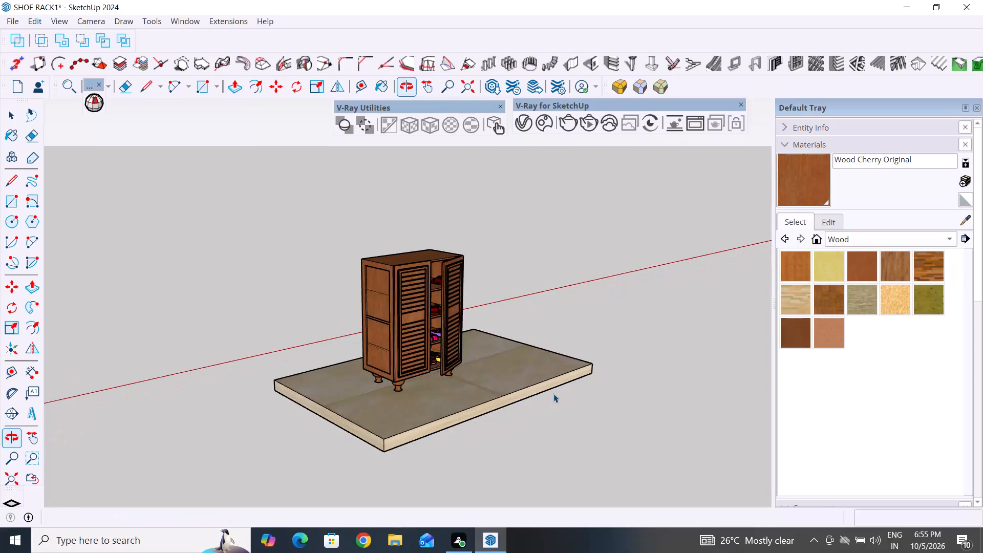
# Explode the louvered cabinet group on the tiled slab into its separate parts.
pyautogui.scroll(-7, 553, 394)
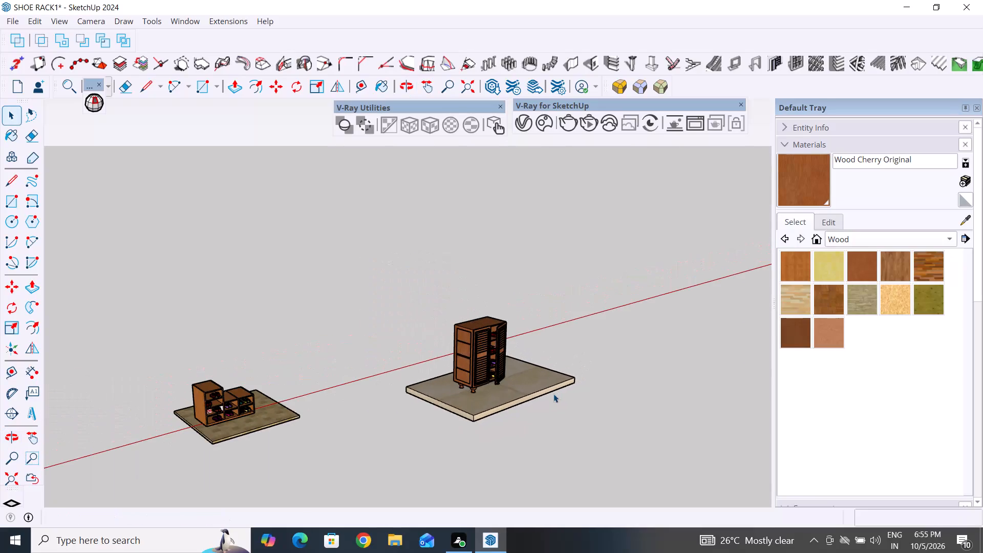
pyautogui.scroll(4, 454, 410)
pyautogui.moveTo(487, 358); pyautogui.dragTo(510, 268, button='middle')
pyautogui.scroll(2, 486, 374)
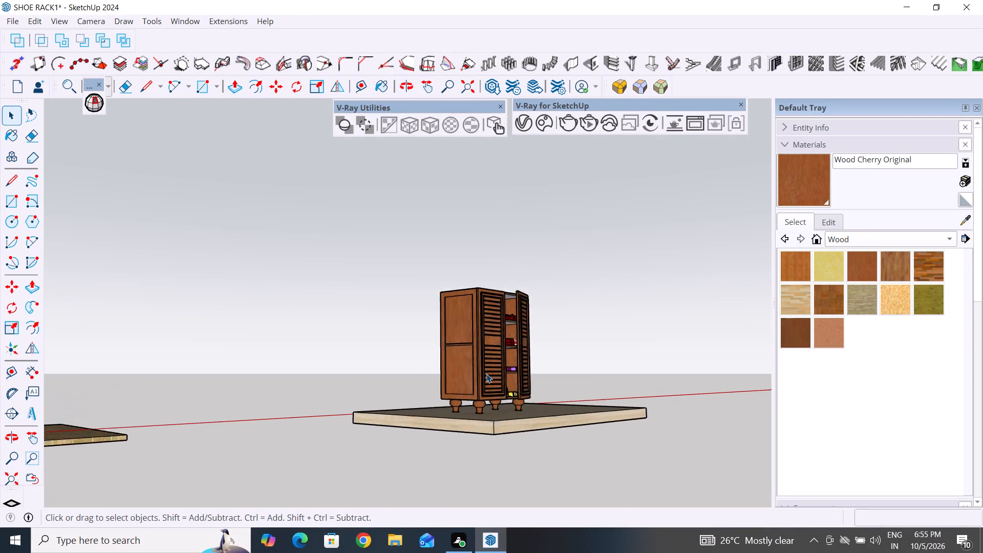
pyautogui.scroll(7, 486, 374)
pyautogui.click(481, 377)
pyautogui.scroll(5, 458, 412)
pyautogui.rightClick(478, 364)
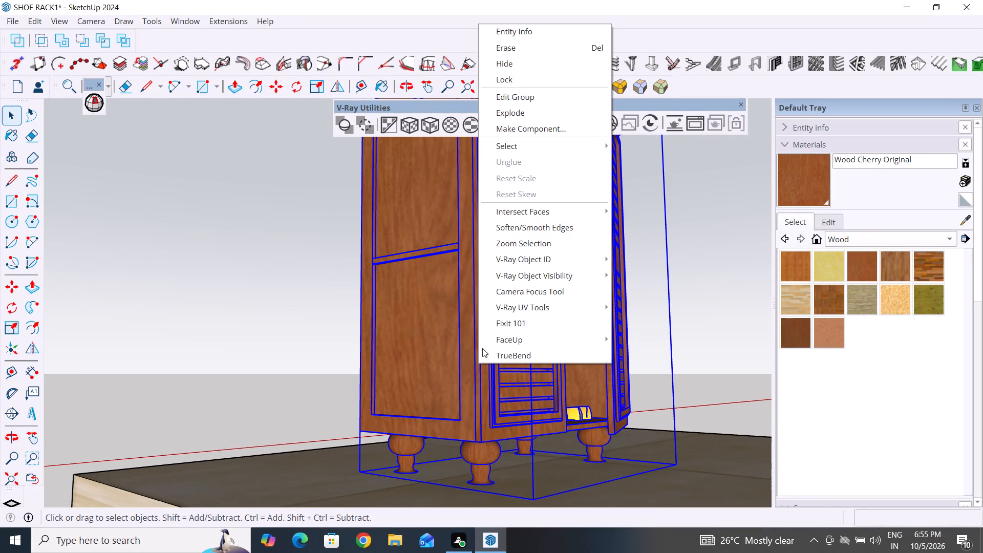
pyautogui.click(530, 116)
# Paint the unpainted underside of the cabinet, between its turned legs, with Wood Bamboo.
pyautogui.scroll(1, 485, 430)
pyautogui.moveTo(500, 411); pyautogui.dragTo(557, 307, button='middle')
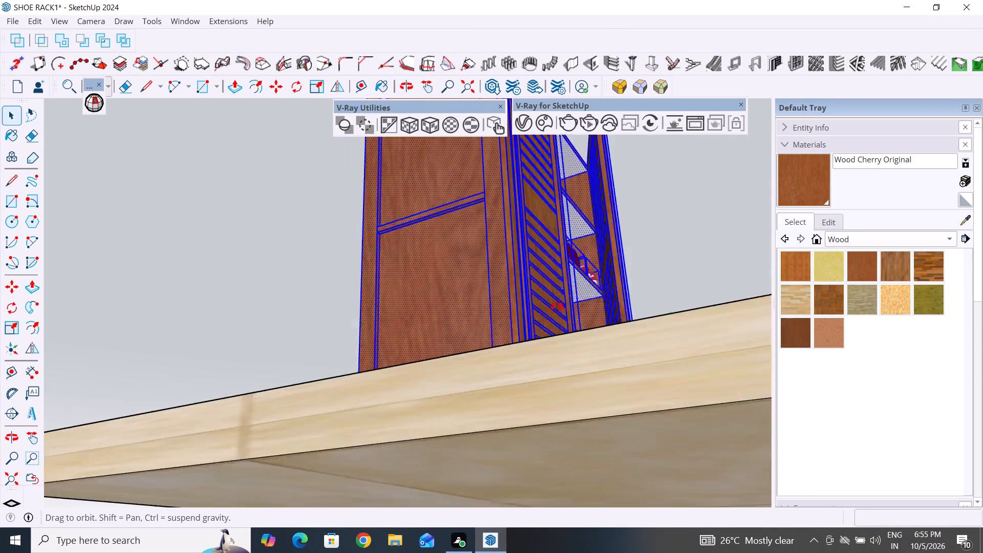
pyautogui.moveTo(557, 307); pyautogui.dragTo(550, 342, button='middle')
pyautogui.scroll(4, 458, 358)
pyautogui.moveTo(511, 402); pyautogui.dragTo(512, 446, button='middle')
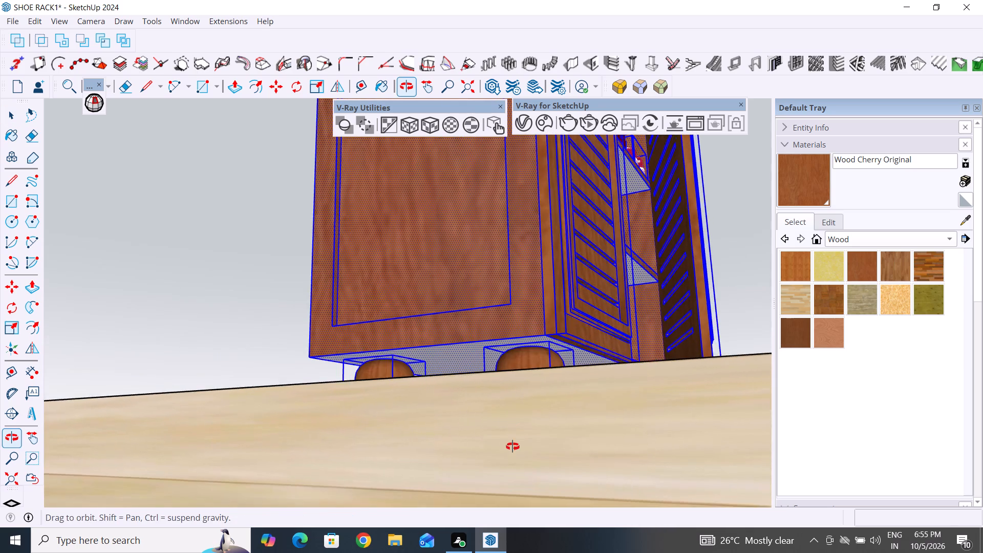
pyautogui.moveTo(512, 446); pyautogui.dragTo(512, 447, button='middle')
pyautogui.scroll(4, 531, 332)
pyautogui.click(203, 320)
pyautogui.scroll(3, 432, 393)
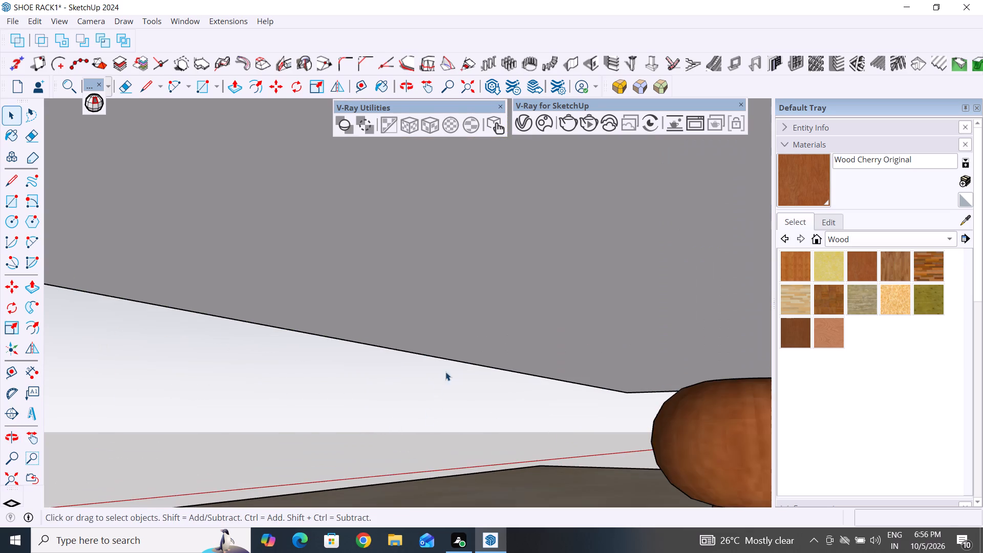
pyautogui.scroll(-2, 438, 374)
pyautogui.click(476, 310)
pyautogui.scroll(-3, 410, 366)
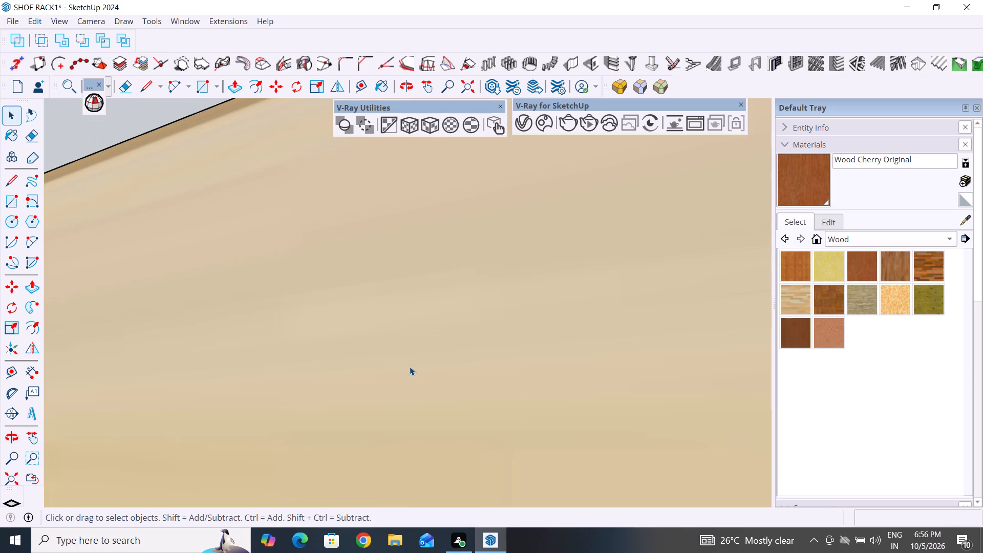
pyautogui.scroll(-2, 410, 367)
pyautogui.moveTo(435, 388); pyautogui.dragTo(461, 465, button='middle')
pyautogui.scroll(-6, 465, 417)
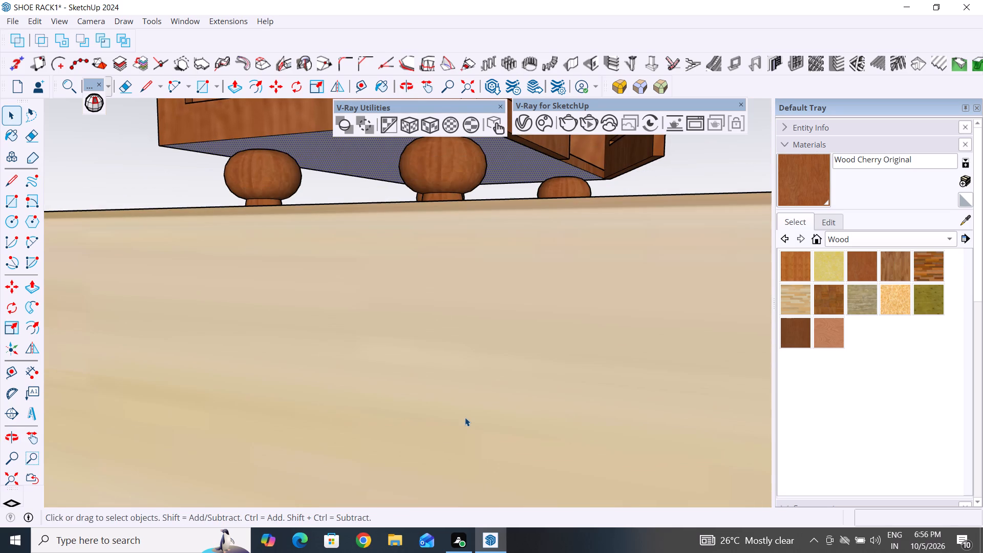
pyautogui.scroll(-3, 375, 295)
pyautogui.scroll(-5, 334, 284)
pyautogui.scroll(6, 245, 108)
pyautogui.moveTo(407, 285); pyautogui.dragTo(431, 275, button='middle')
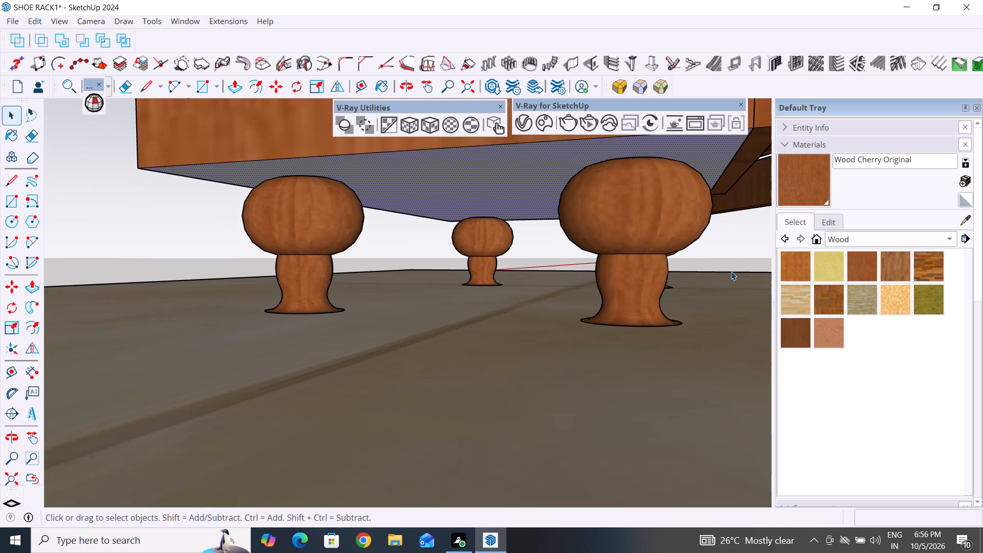
pyautogui.click(793, 263)
pyautogui.click(530, 180)
# Inspect the cabinet from the front, the side and below for faces still missing a wood material.
pyautogui.scroll(-7, 391, 365)
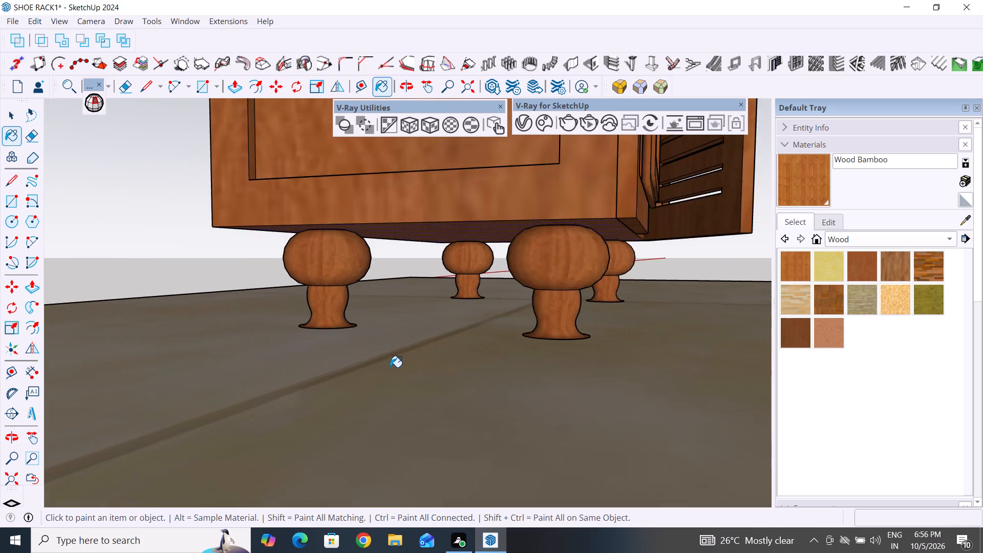
pyautogui.scroll(-4, 390, 367)
pyautogui.moveTo(568, 335); pyautogui.dragTo(345, 415, button='middle')
pyautogui.scroll(-5, 501, 330)
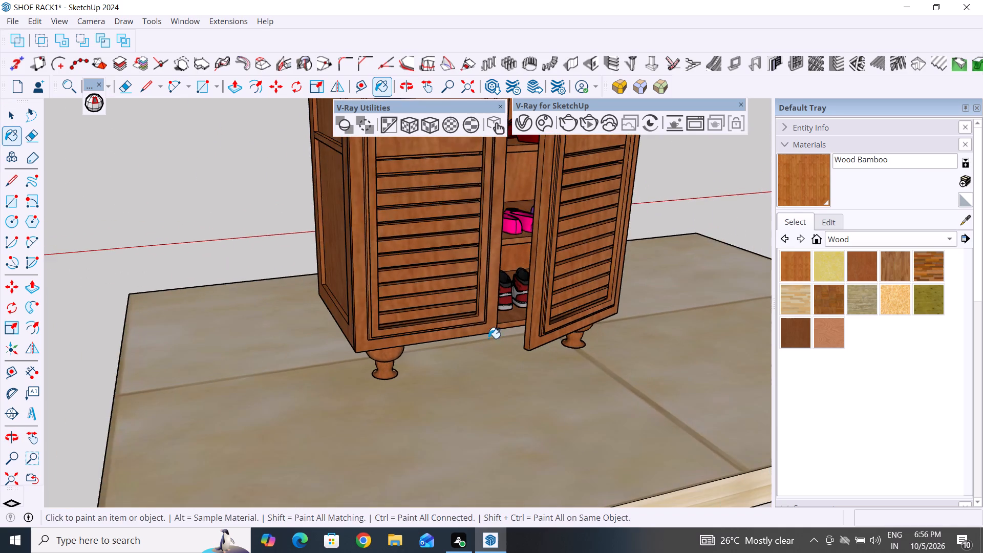
pyautogui.moveTo(525, 323); pyautogui.dragTo(632, 309, button='middle')
pyautogui.scroll(-9, 565, 376)
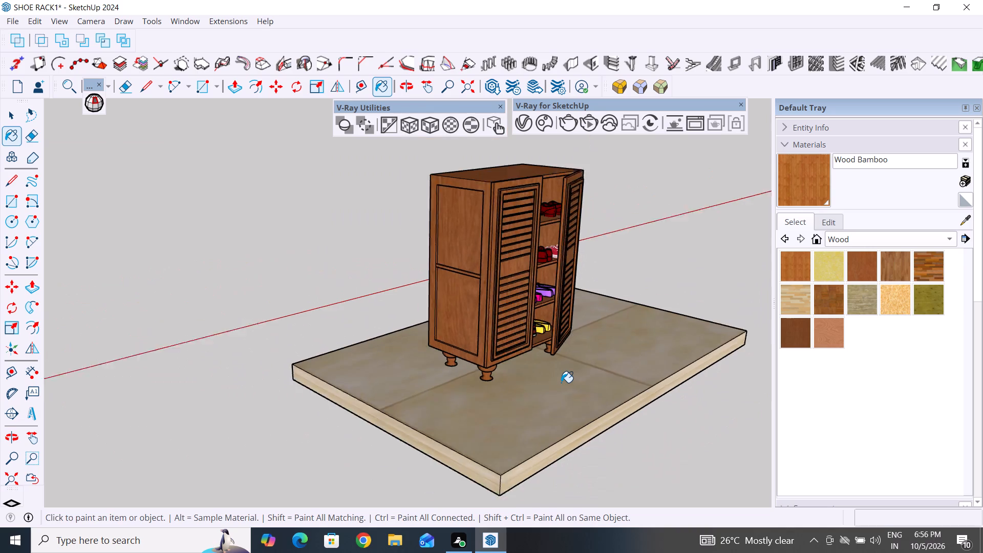
pyautogui.scroll(-1, 561, 382)
pyautogui.scroll(4, 556, 218)
pyautogui.moveTo(544, 258); pyautogui.dragTo(328, 303, button='middle')
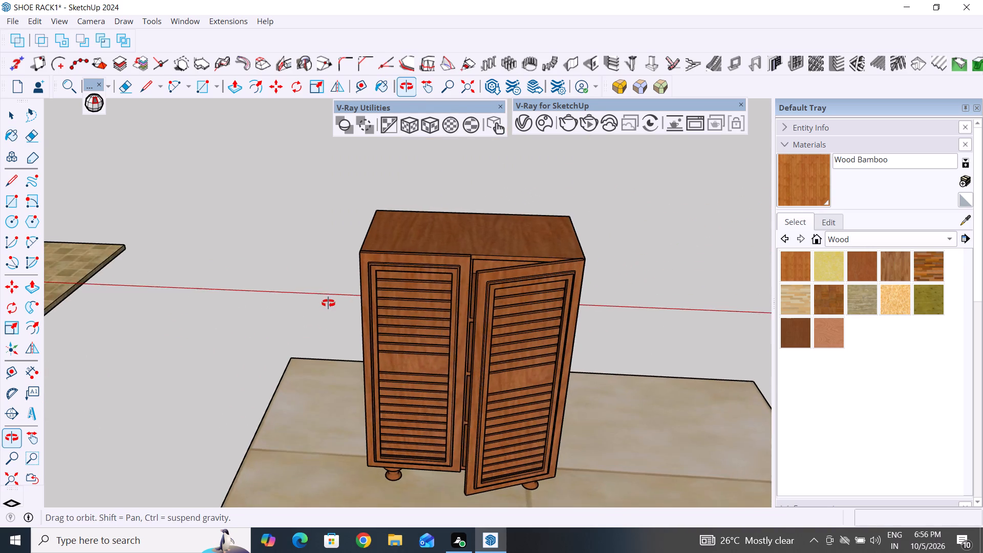
pyautogui.moveTo(328, 303); pyautogui.dragTo(364, 329, button='middle')
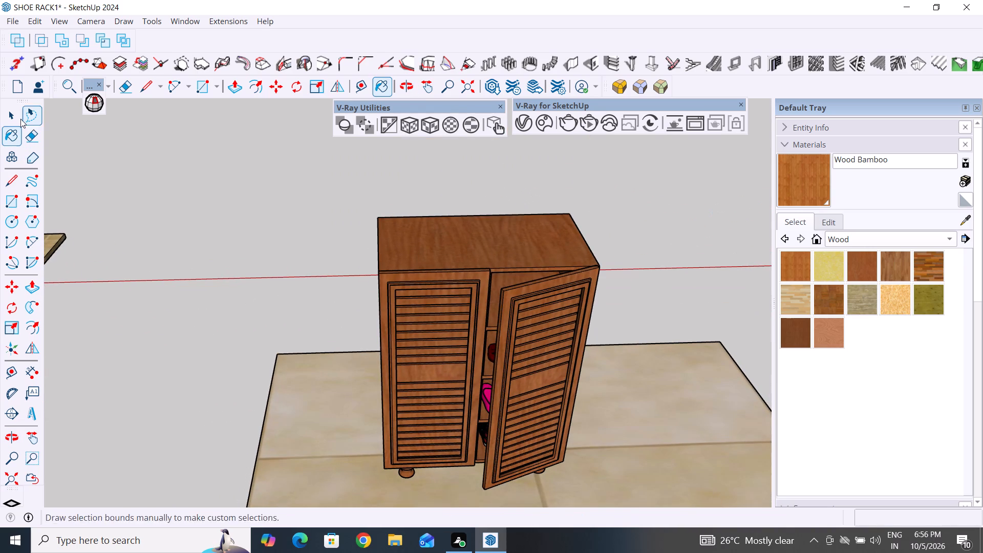
pyautogui.click(19, 116)
pyautogui.click(197, 232)
pyautogui.scroll(3, 379, 383)
pyautogui.moveTo(473, 311); pyautogui.dragTo(535, 226, button='middle')
pyautogui.scroll(-9, 434, 344)
pyautogui.moveTo(452, 414); pyautogui.dragTo(598, 305, button='middle')
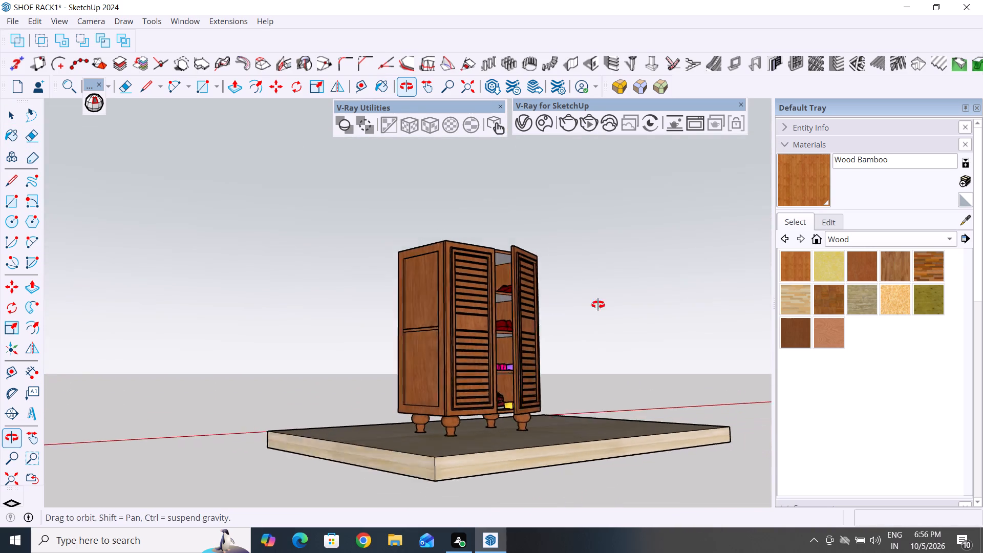
pyautogui.moveTo(598, 305); pyautogui.dragTo(699, 338, button='middle')
pyautogui.moveTo(426, 389); pyautogui.dragTo(361, 499, button='middle')
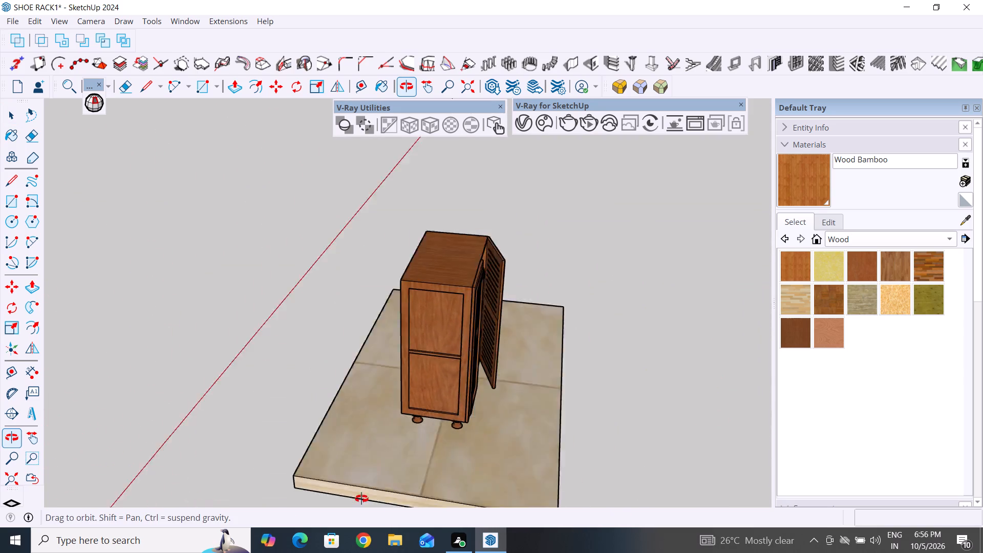
pyautogui.moveTo(361, 499); pyautogui.dragTo(187, 367, button='middle')
pyautogui.scroll(13, 426, 429)
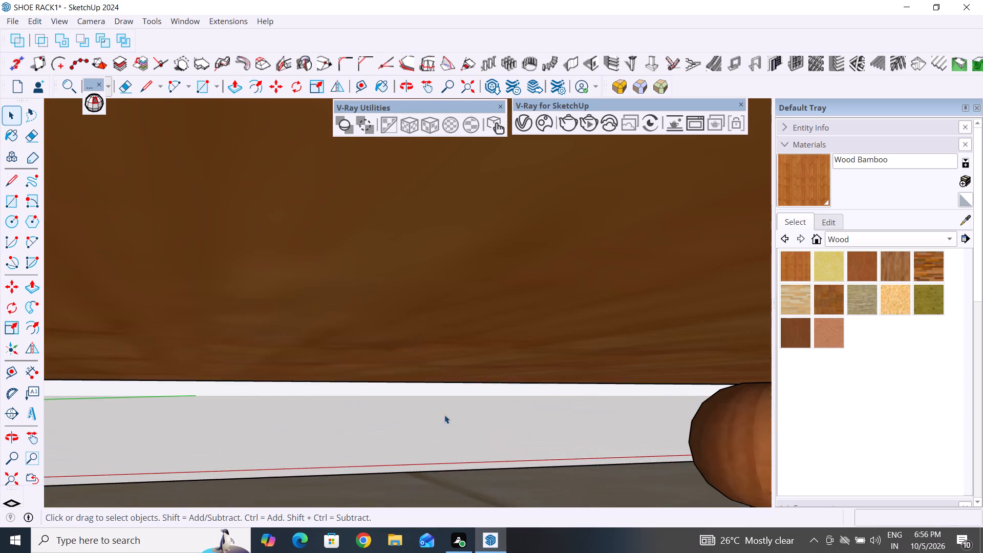
pyautogui.moveTo(458, 411); pyautogui.dragTo(473, 417, button='middle')
pyautogui.scroll(-15, 448, 449)
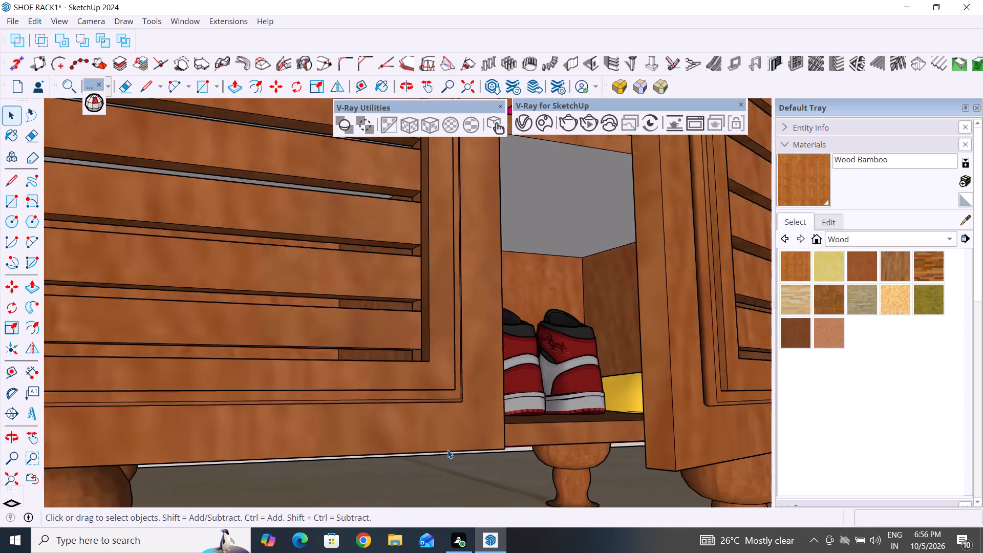
pyautogui.scroll(-4, 447, 450)
pyautogui.moveTo(465, 463); pyautogui.dragTo(489, 472, button='middle')
pyautogui.scroll(-7, 489, 421)
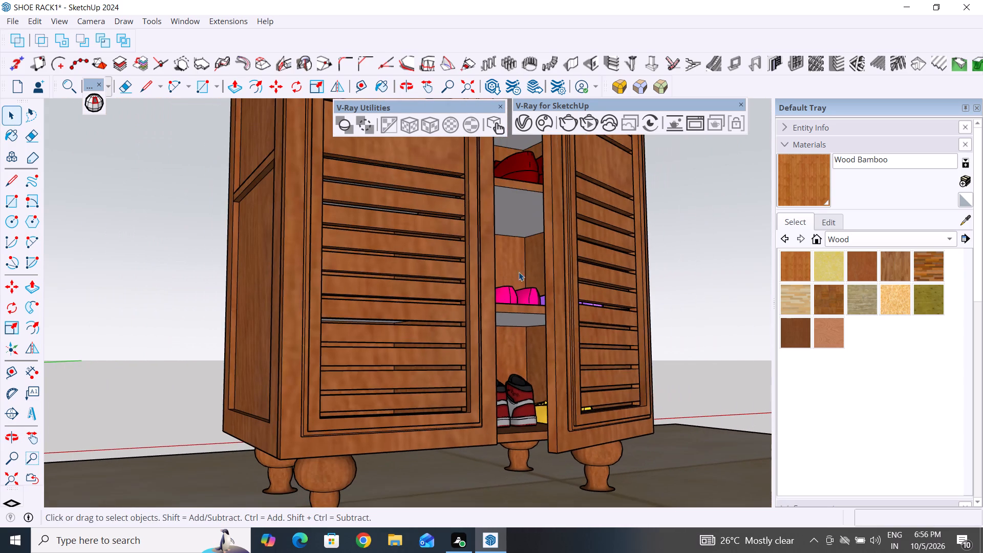
pyautogui.scroll(-8, 509, 306)
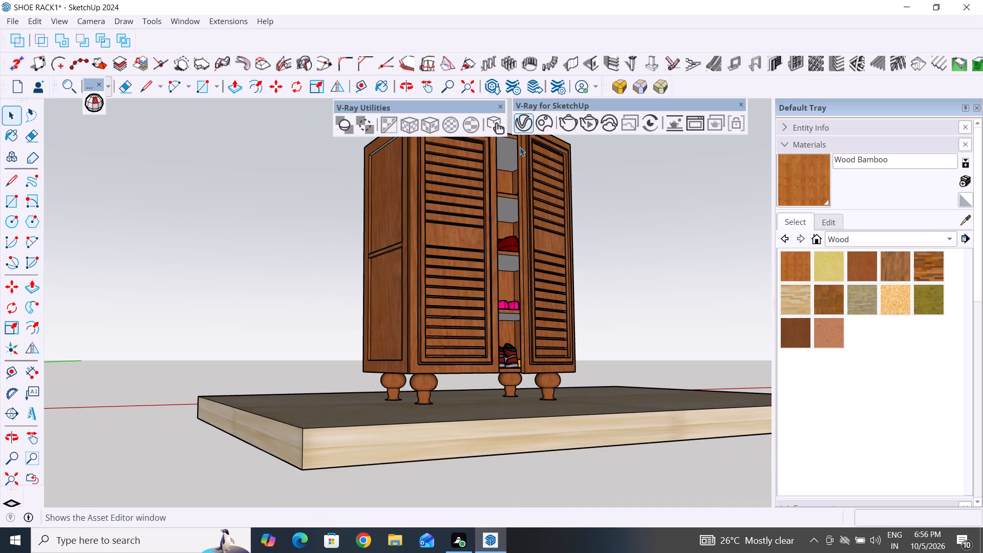
pyautogui.scroll(-2, 490, 288)
pyautogui.scroll(3, 512, 140)
pyautogui.scroll(3, 288, 203)
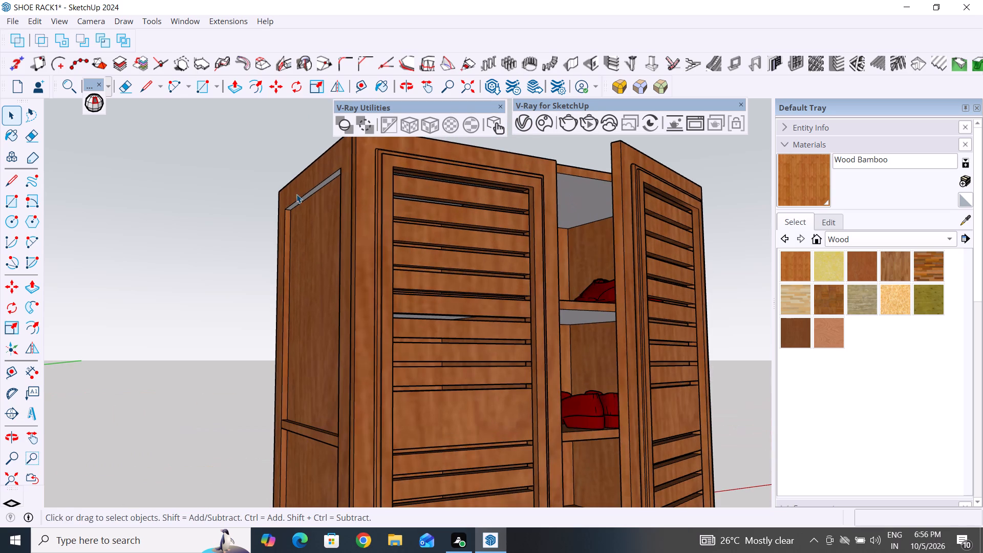
# Paint the grey strip at the top of the cabinet's recessed side panel with Wood Bamboo.
pyautogui.click(794, 265)
pyautogui.scroll(5, 300, 195)
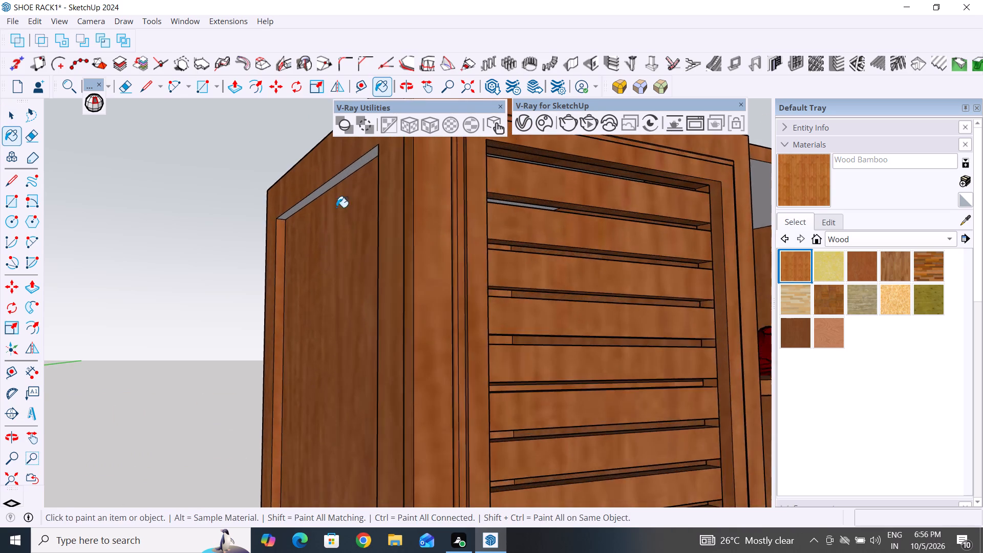
pyautogui.scroll(3, 336, 207)
pyautogui.click(346, 169)
# Paint the grey undersides of the cabinet top and the interior shelves with Wood Bamboo, working through the door gap.
pyautogui.scroll(-9, 225, 350)
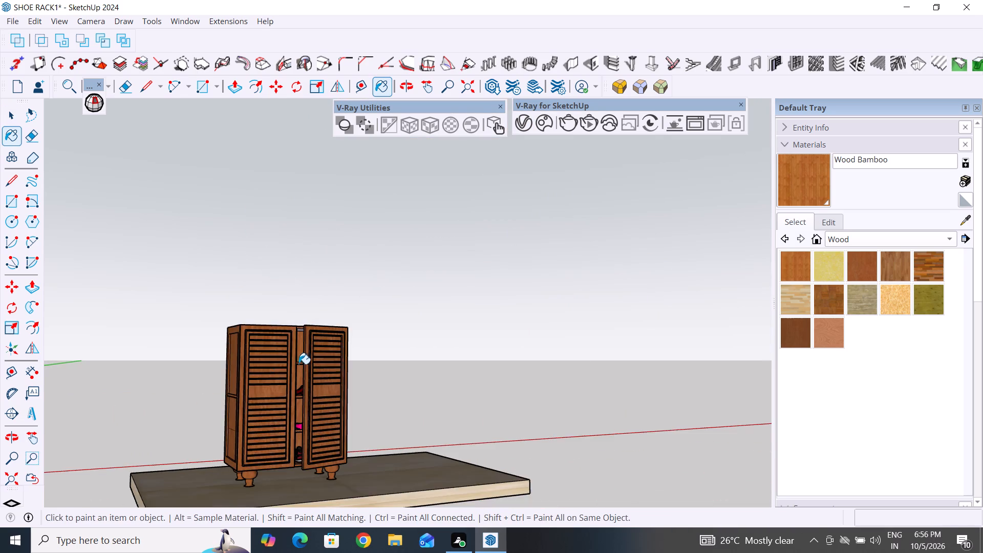
pyautogui.scroll(9, 299, 364)
pyautogui.moveTo(298, 365); pyautogui.dragTo(324, 288, button='middle')
pyautogui.scroll(2, 318, 288)
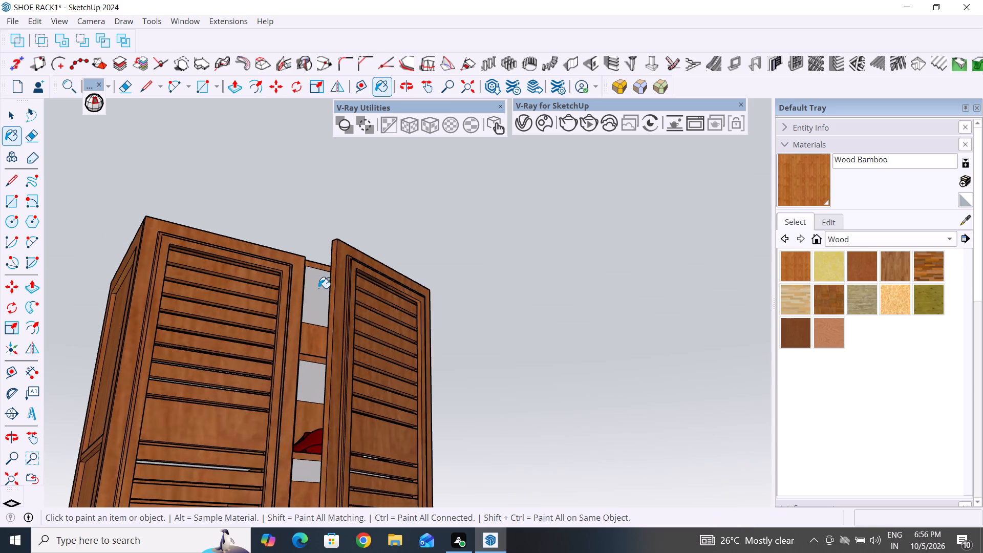
pyautogui.click(318, 288)
pyautogui.click(314, 392)
pyautogui.scroll(-6, 314, 391)
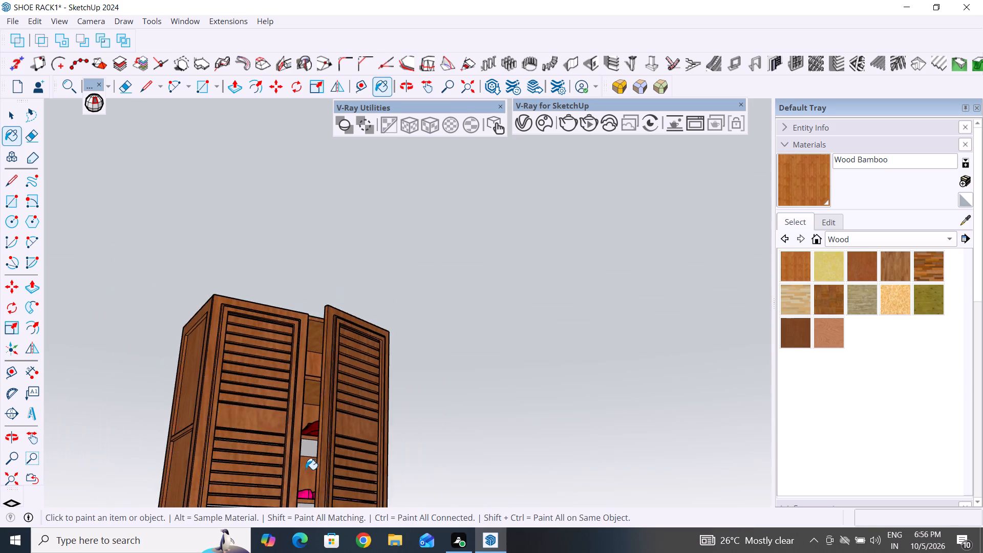
pyautogui.scroll(5, 305, 471)
pyautogui.click(309, 431)
pyautogui.scroll(-6, 312, 430)
pyautogui.scroll(-2, 358, 395)
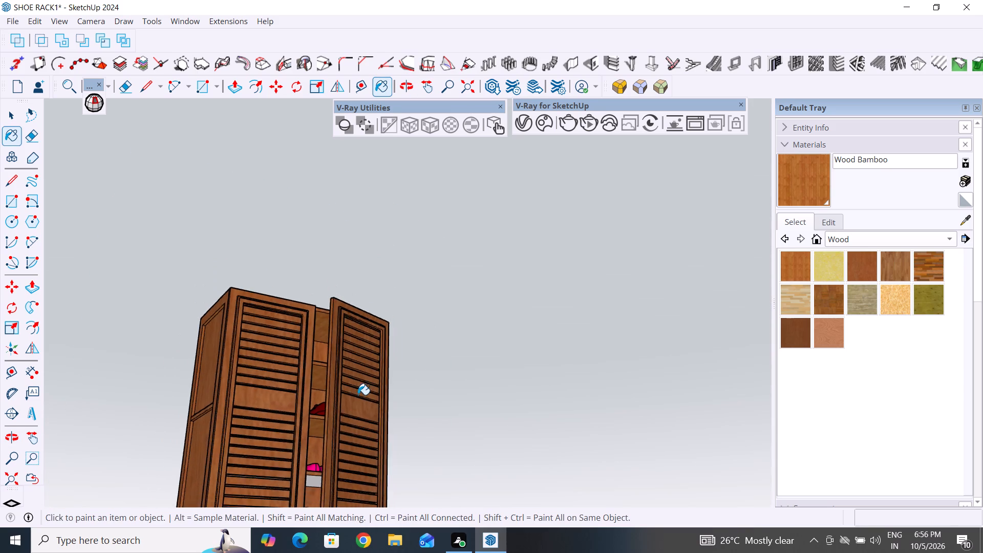
pyautogui.scroll(-2, 358, 395)
pyautogui.scroll(12, 330, 487)
pyautogui.click(318, 438)
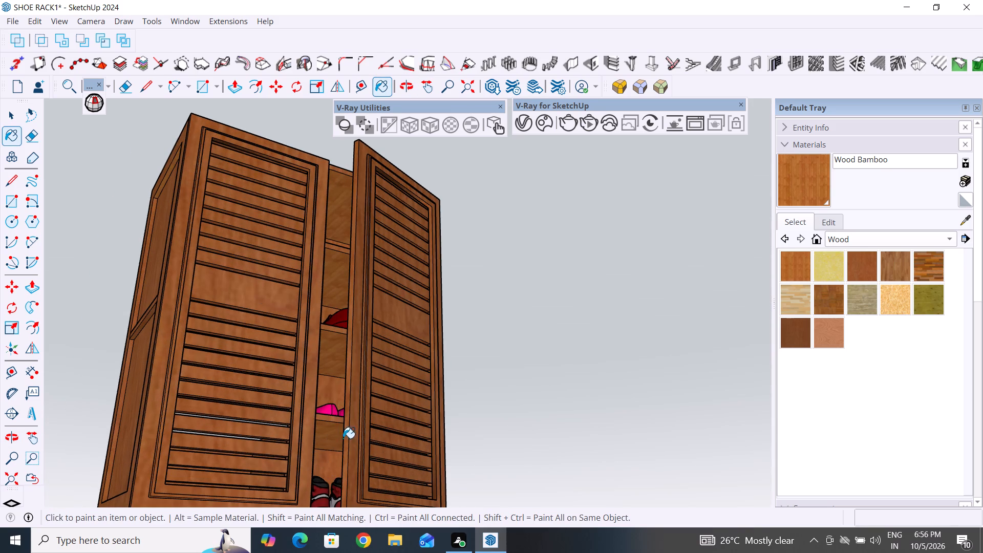
pyautogui.scroll(-12, 386, 445)
pyautogui.moveTo(440, 439); pyautogui.dragTo(412, 552, button='middle')
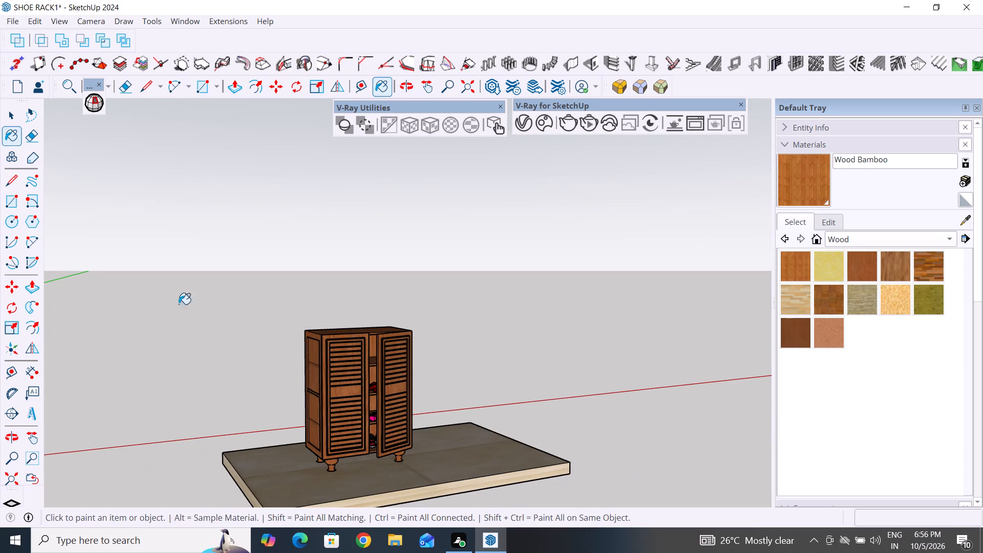
pyautogui.click(13, 115)
pyautogui.click(198, 245)
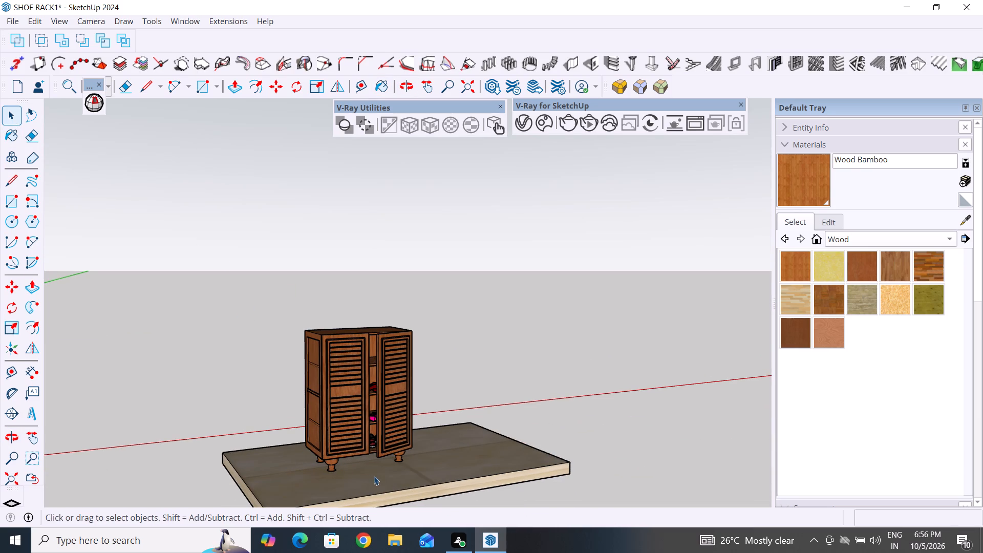
# Group all the cabinet parts, including doors, legs and shoes, leaving out the slab.
pyautogui.scroll(4, 374, 476)
pyautogui.moveTo(381, 471); pyautogui.dragTo(303, 406, button='middle')
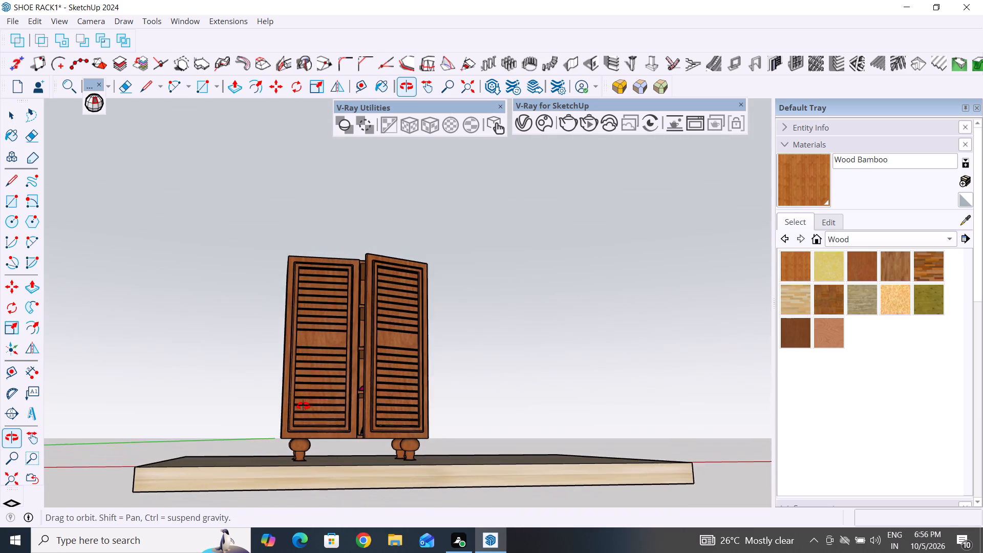
pyautogui.moveTo(303, 406); pyautogui.dragTo(302, 407, button='middle')
pyautogui.moveTo(489, 209); pyautogui.dragTo(270, 445)
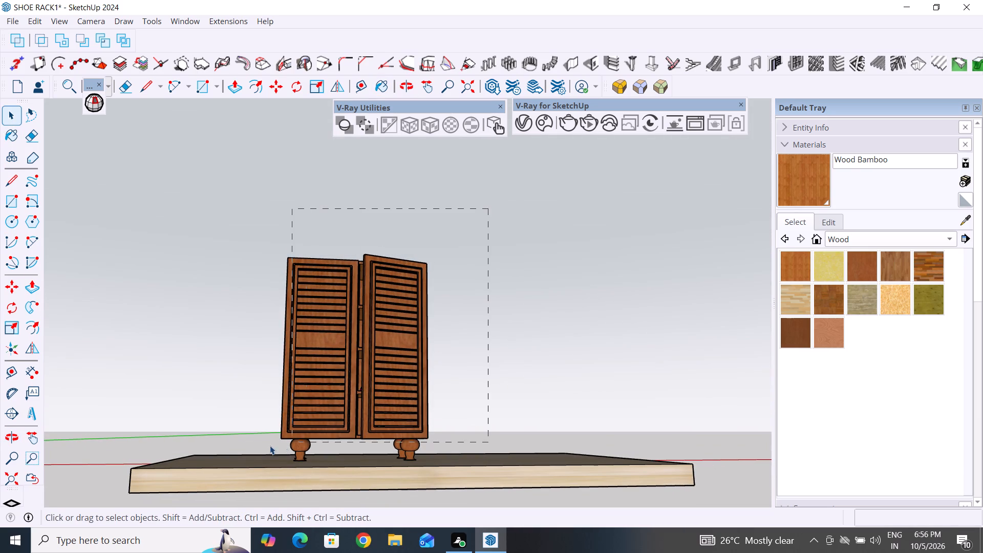
pyautogui.moveTo(270, 445); pyautogui.dragTo(239, 446)
pyautogui.rightClick(308, 394)
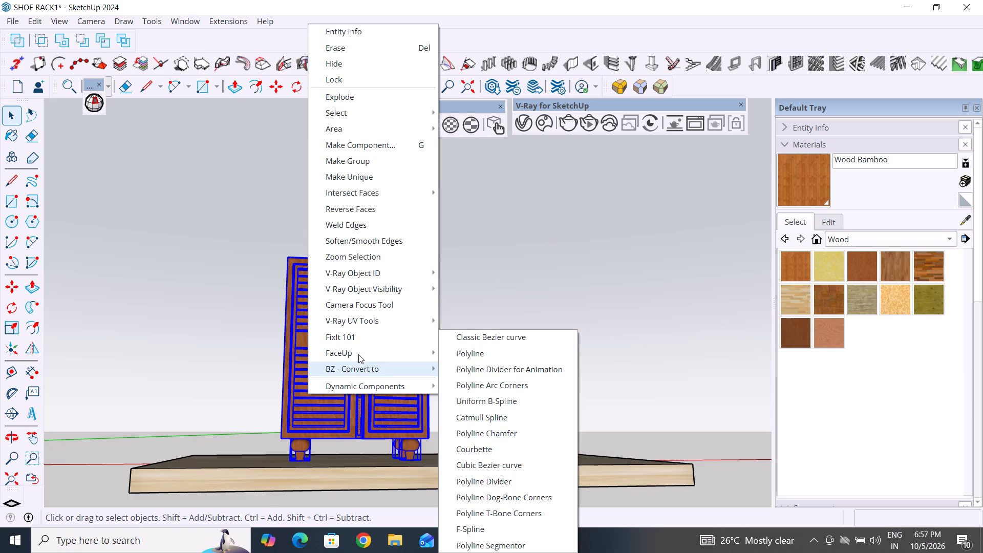
pyautogui.click(387, 164)
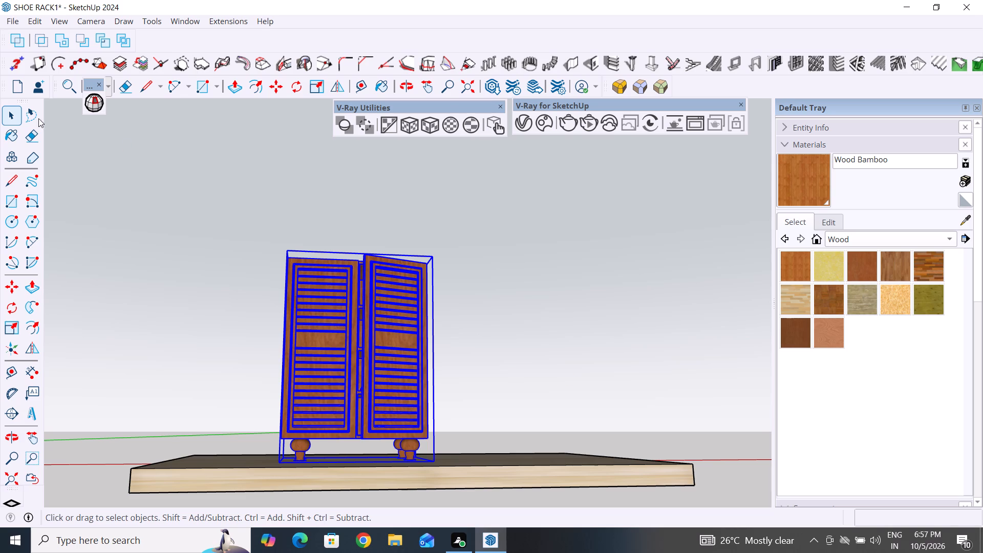
# Check that the cabinet selects as a single group and view it from its front corner.
pyautogui.click(167, 231)
pyautogui.click(343, 401)
pyautogui.moveTo(368, 450); pyautogui.dragTo(485, 435, button='middle')
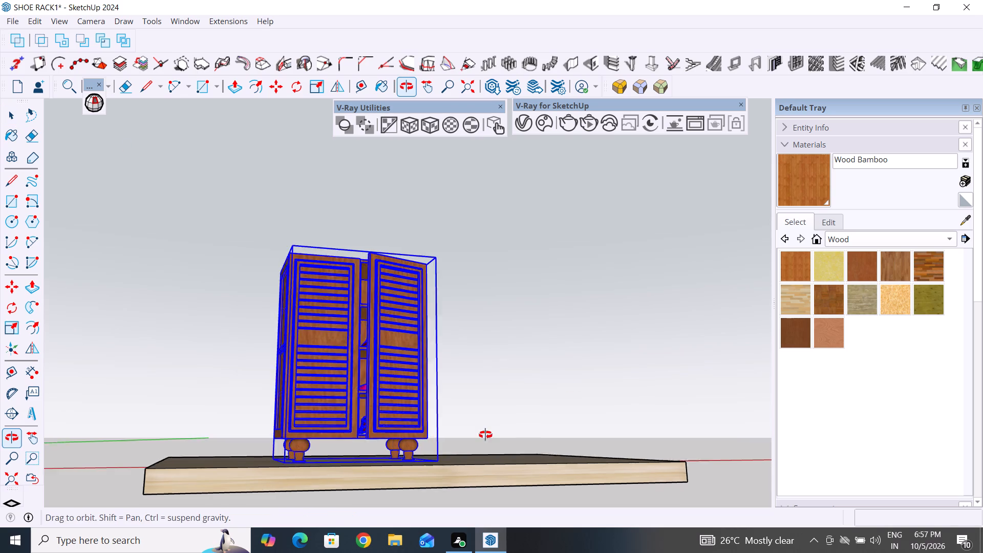
pyautogui.moveTo(485, 435); pyautogui.dragTo(574, 540, button='middle')
pyautogui.scroll(-5, 360, 380)
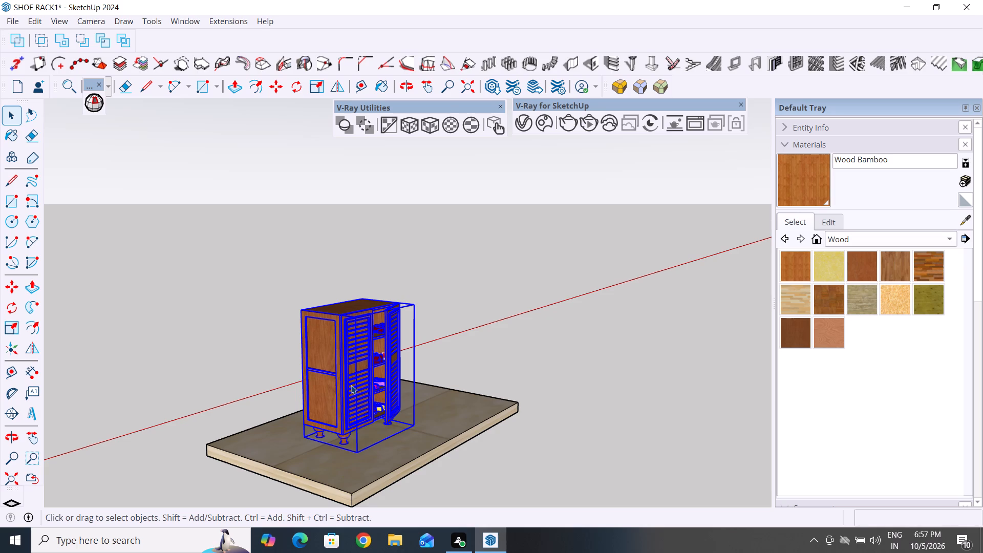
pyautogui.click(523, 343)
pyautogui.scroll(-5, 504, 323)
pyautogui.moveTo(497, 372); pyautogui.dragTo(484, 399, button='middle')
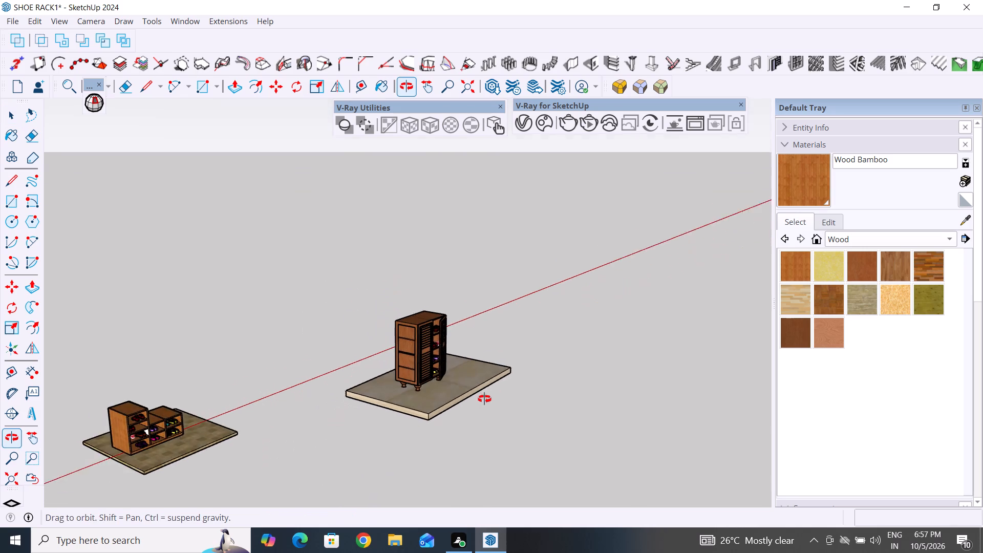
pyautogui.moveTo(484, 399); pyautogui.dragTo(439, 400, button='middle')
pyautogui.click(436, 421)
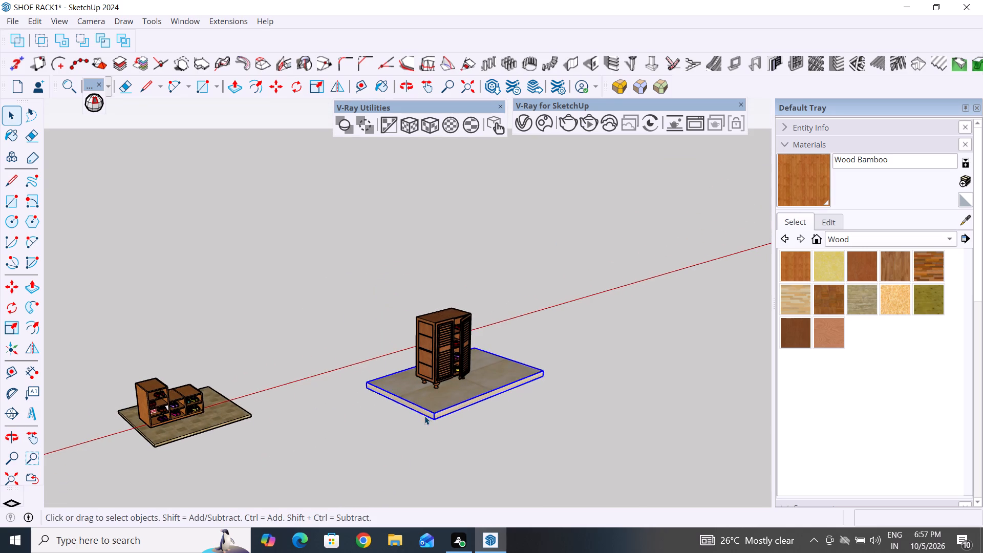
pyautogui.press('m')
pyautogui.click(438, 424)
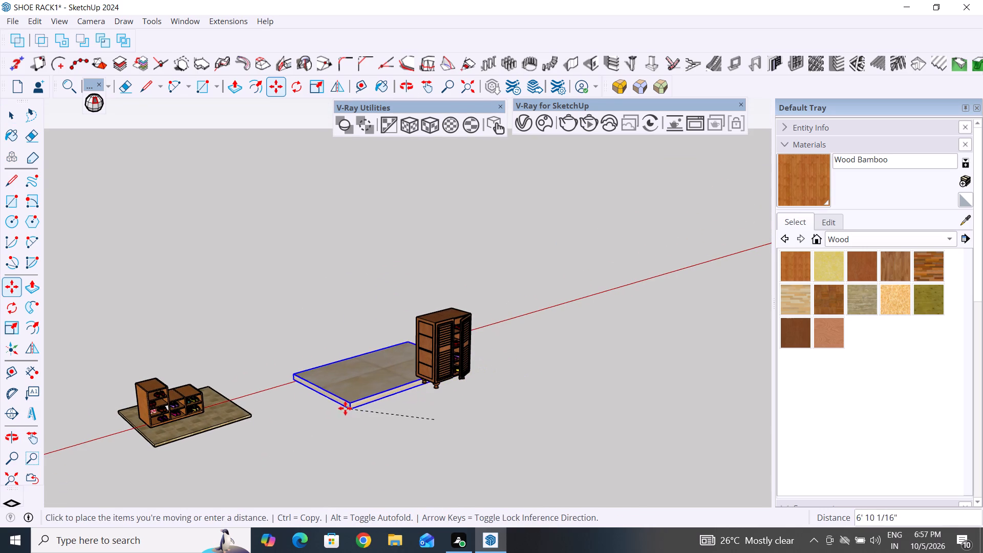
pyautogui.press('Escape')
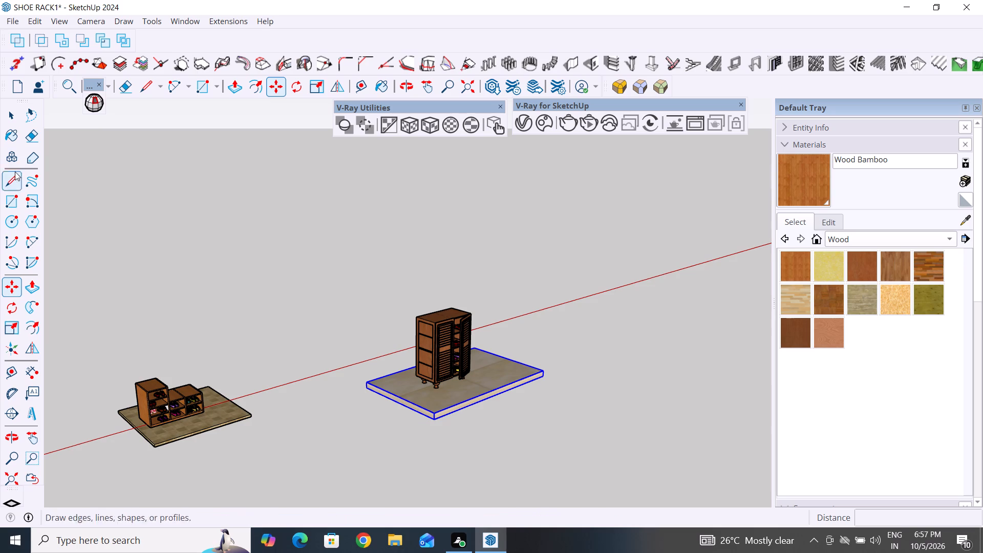
# Move the cabinet and its floor slab together about 11' 6 1/2" toward the low shoe rack.
pyautogui.click(13, 119)
pyautogui.click(183, 229)
pyautogui.moveTo(567, 286); pyautogui.dragTo(444, 416)
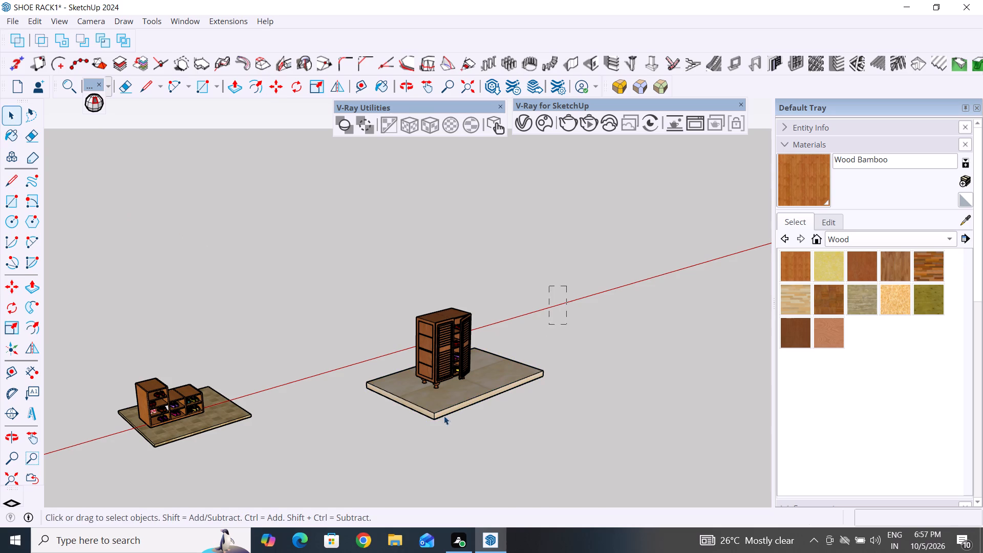
pyautogui.moveTo(444, 416); pyautogui.dragTo(371, 440)
pyautogui.press('m')
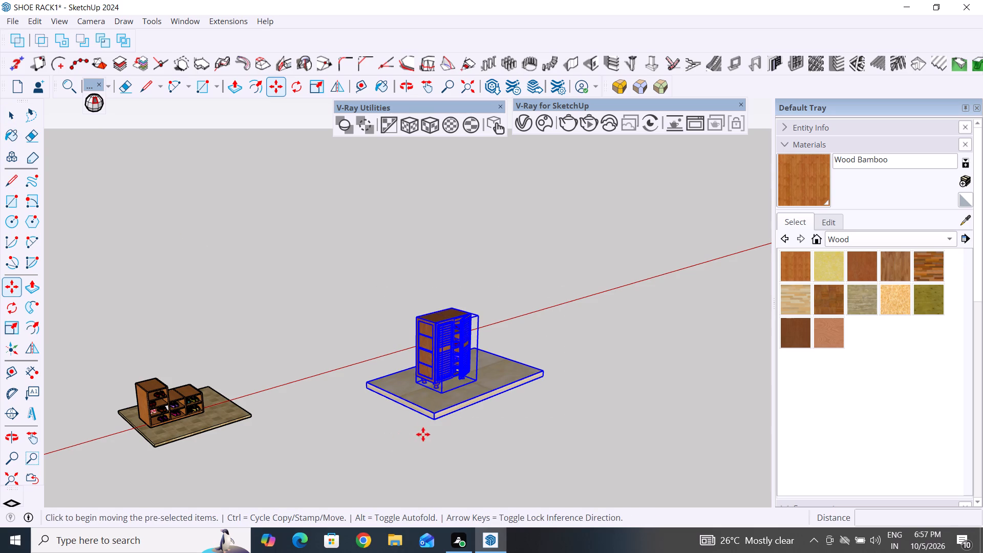
pyautogui.click(434, 419)
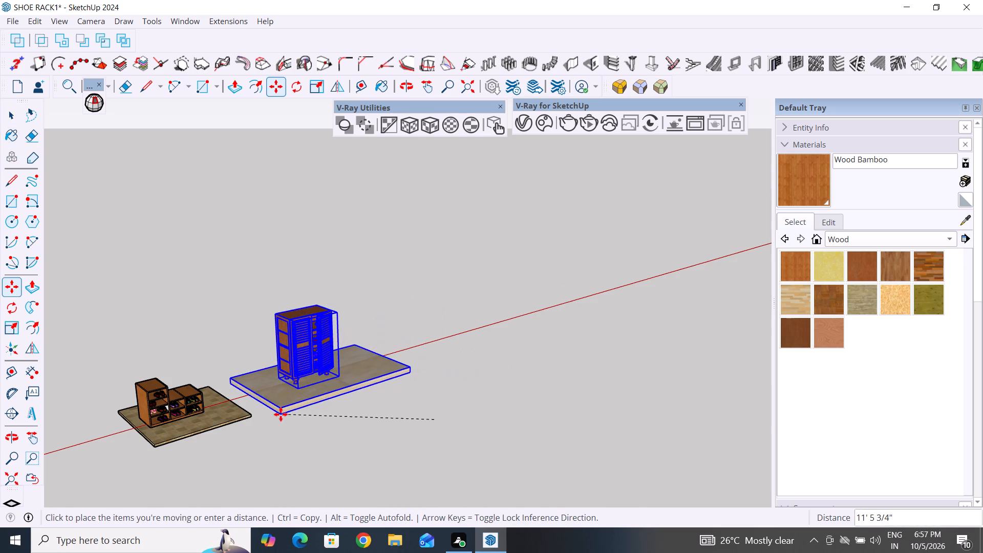
pyautogui.click(286, 407)
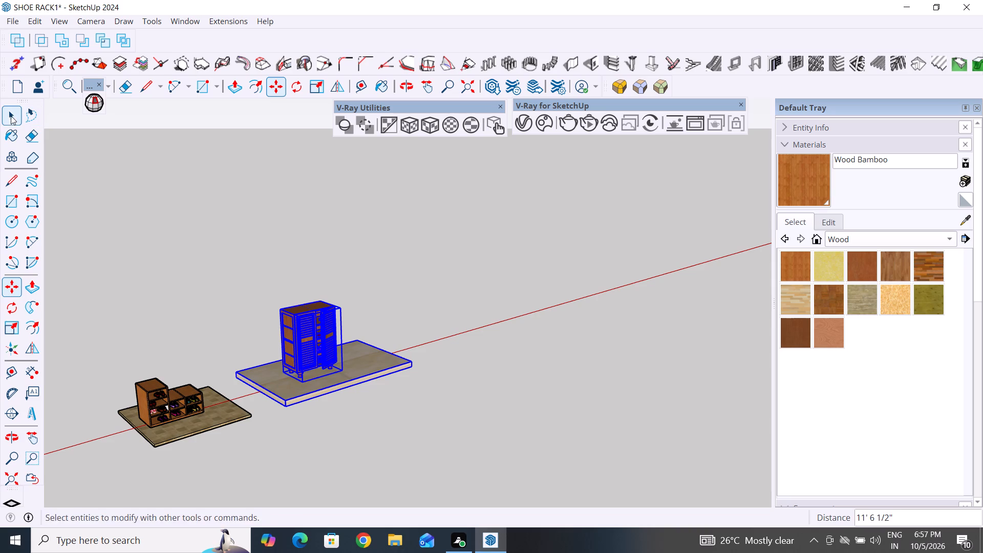
pyautogui.click(11, 116)
pyautogui.click(121, 202)
# Examine the cabinet and its slab beside the low shoe rack from low, raised and front views.
pyautogui.scroll(3, 230, 411)
pyautogui.moveTo(278, 443); pyautogui.dragTo(266, 414, button='middle')
pyautogui.scroll(5, 262, 419)
pyautogui.moveTo(262, 418); pyautogui.dragTo(252, 342, button='middle')
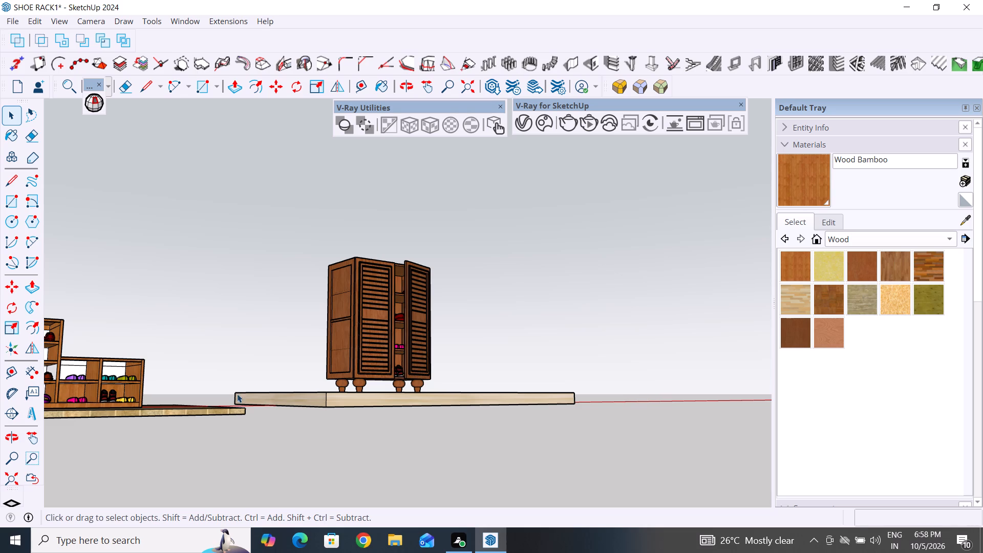
pyautogui.moveTo(432, 424); pyautogui.dragTo(437, 478, button='middle')
pyautogui.scroll(2, 411, 251)
pyautogui.moveTo(430, 286); pyautogui.dragTo(391, 386, button='middle')
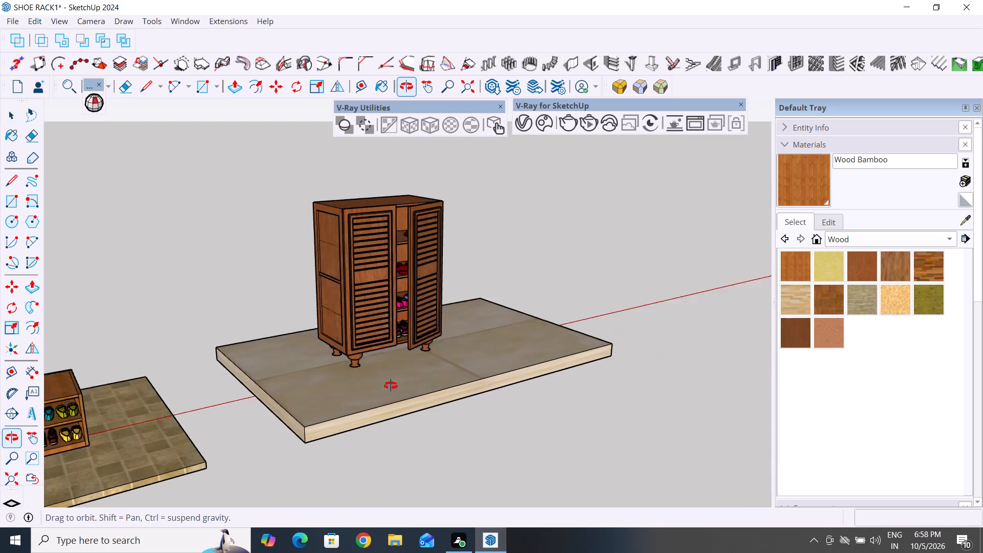
pyautogui.moveTo(391, 386); pyautogui.dragTo(388, 403, button='middle')
pyautogui.scroll(-3, 431, 330)
pyautogui.moveTo(451, 316); pyautogui.dragTo(495, 260, button='middle')
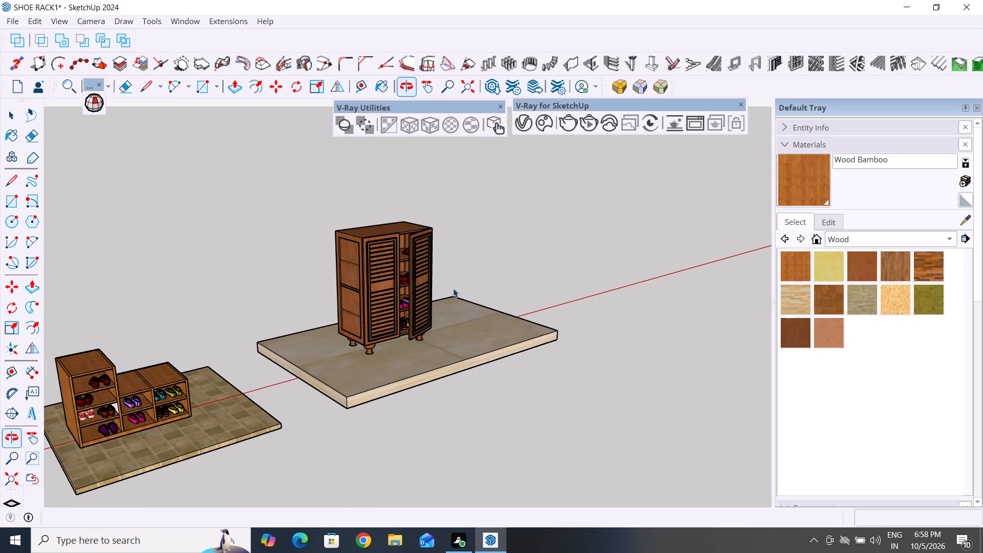
pyautogui.scroll(2, 415, 309)
pyautogui.moveTo(456, 308); pyautogui.dragTo(382, 273, button='middle')
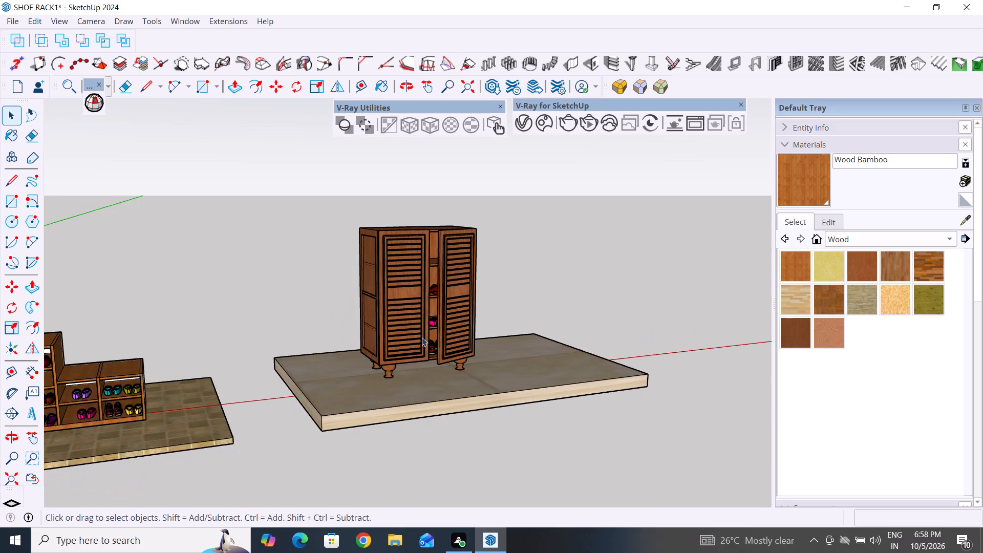
pyautogui.scroll(-3, 422, 340)
# Move the floor slab alone by about 8 11/16" toward the front, leaving the cabinet in place.
pyautogui.click(364, 399)
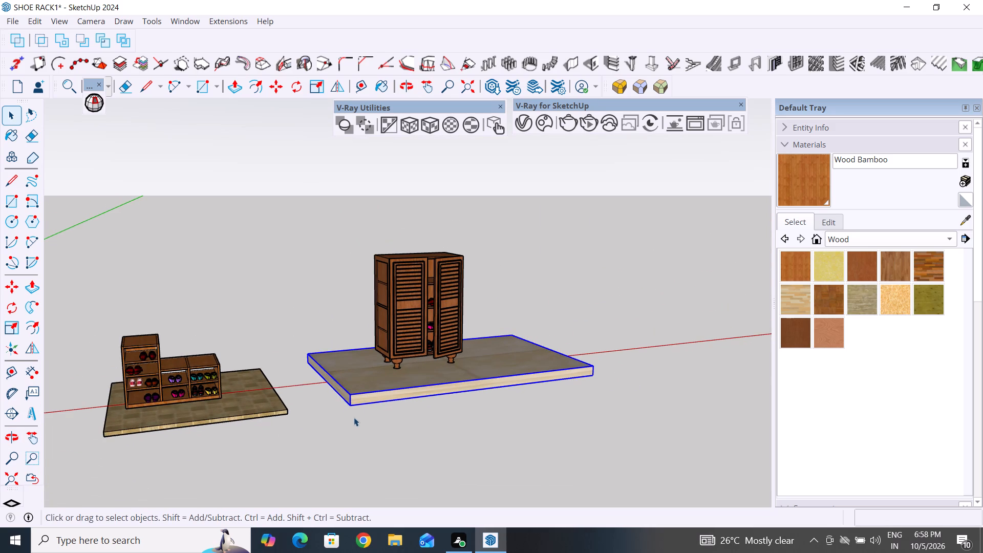
pyautogui.press('m')
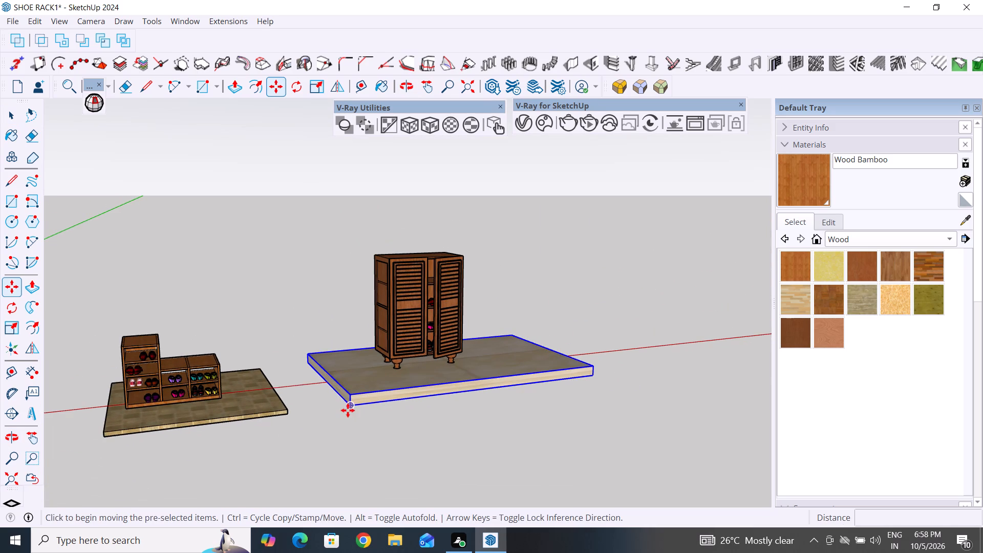
pyautogui.click(348, 410)
pyautogui.click(349, 417)
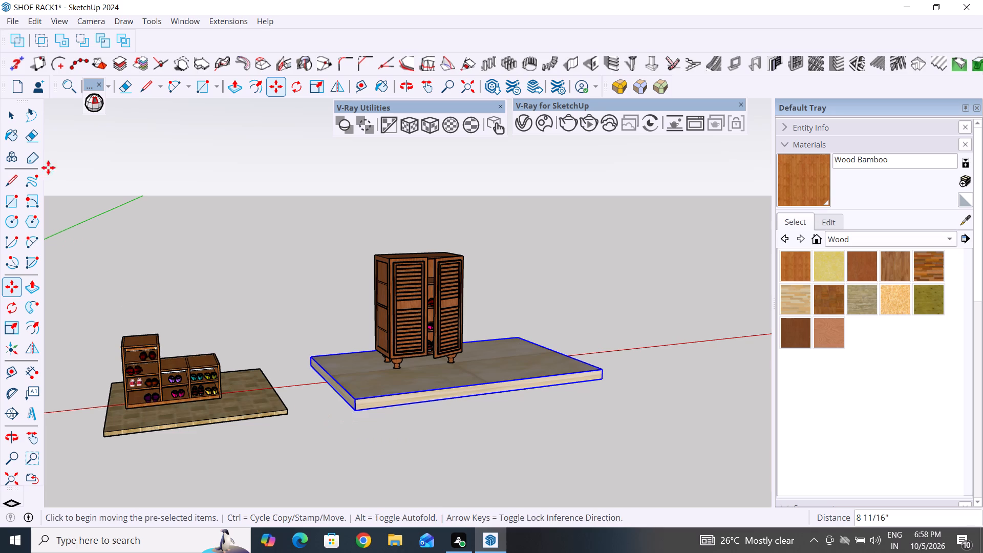
pyautogui.click(13, 119)
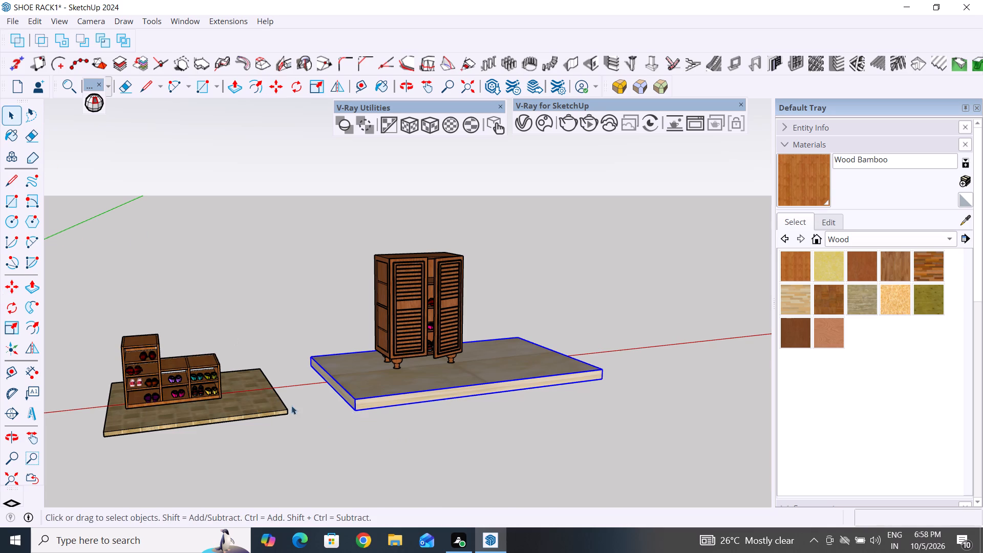
# Examine how the cabinet's legs meet the slab, close up from a low front view.
pyautogui.moveTo(386, 407); pyautogui.dragTo(321, 390, button='middle')
pyautogui.scroll(3, 444, 354)
pyautogui.moveTo(439, 343); pyautogui.dragTo(404, 295, button='middle')
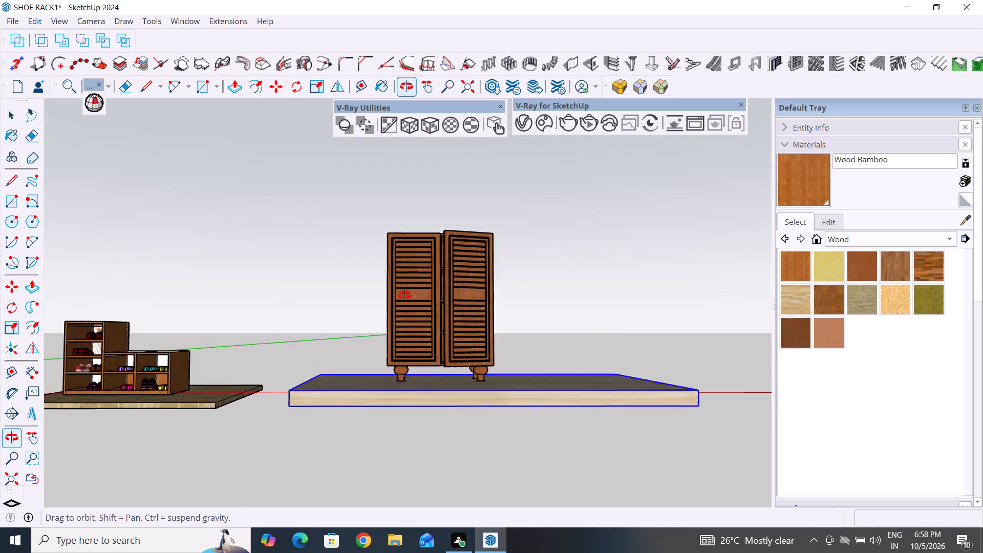
pyautogui.moveTo(404, 295); pyautogui.dragTo(408, 301, button='middle')
pyautogui.scroll(12, 400, 369)
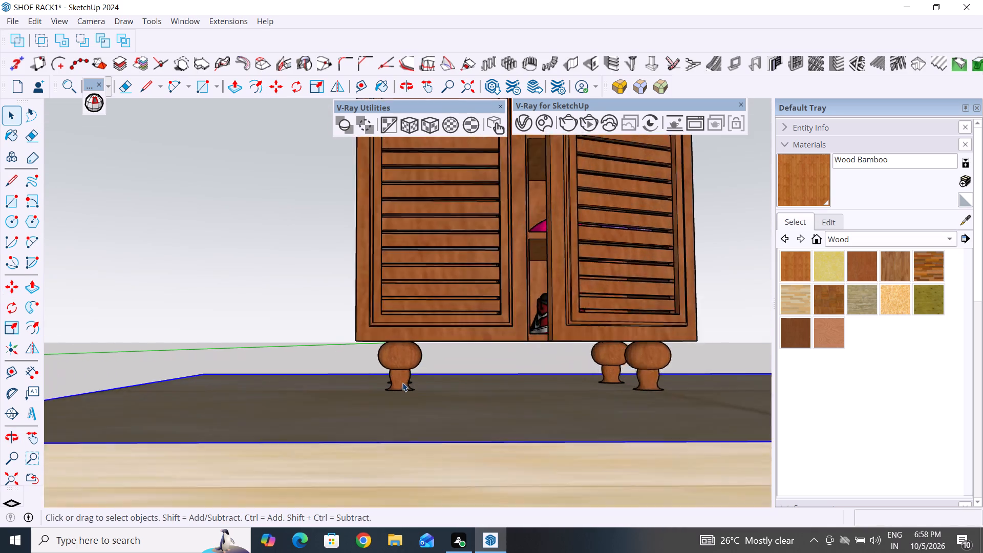
pyautogui.scroll(4, 402, 382)
pyautogui.moveTo(413, 403); pyautogui.dragTo(375, 416, button='middle')
pyautogui.scroll(1, 375, 415)
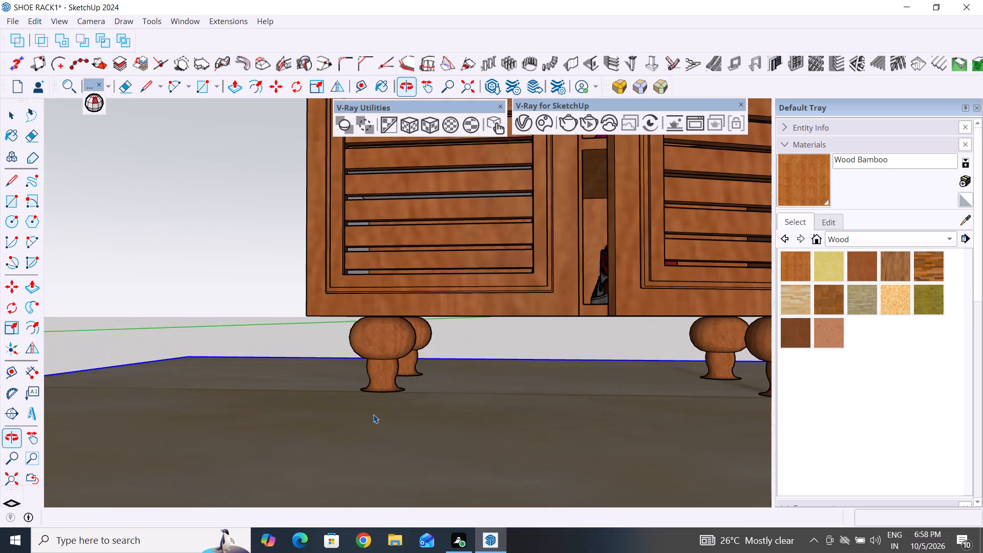
pyautogui.scroll(-12, 373, 414)
# Explode the cabinet group to reach the unpainted white edge strip behind the open louvered door.
pyautogui.moveTo(428, 390); pyautogui.dragTo(271, 458, button='middle')
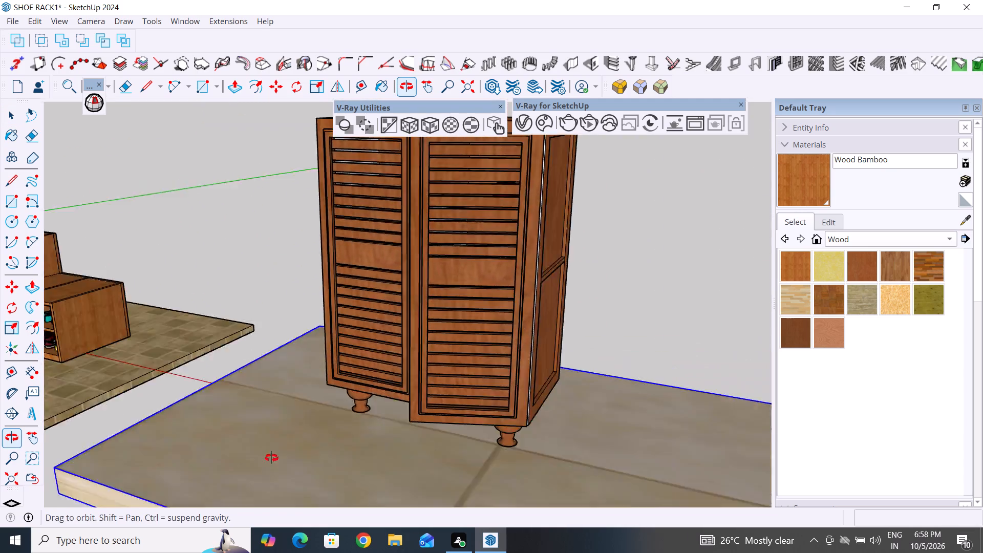
pyautogui.moveTo(271, 458); pyautogui.dragTo(236, 516, button='middle')
pyautogui.scroll(4, 416, 178)
pyautogui.scroll(8, 460, 218)
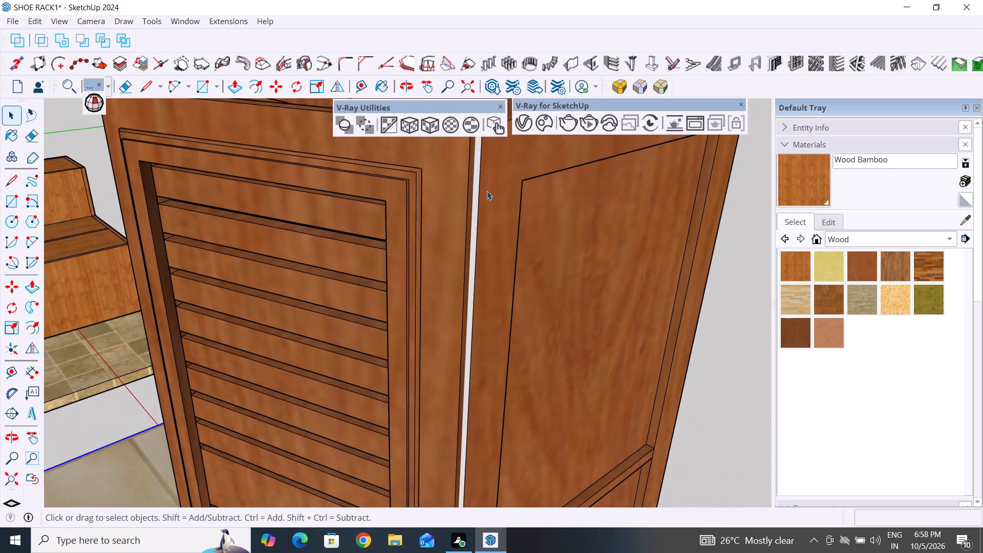
pyautogui.moveTo(487, 235); pyautogui.dragTo(588, 263, button='middle')
pyautogui.scroll(-5, 465, 334)
pyautogui.scroll(5, 466, 220)
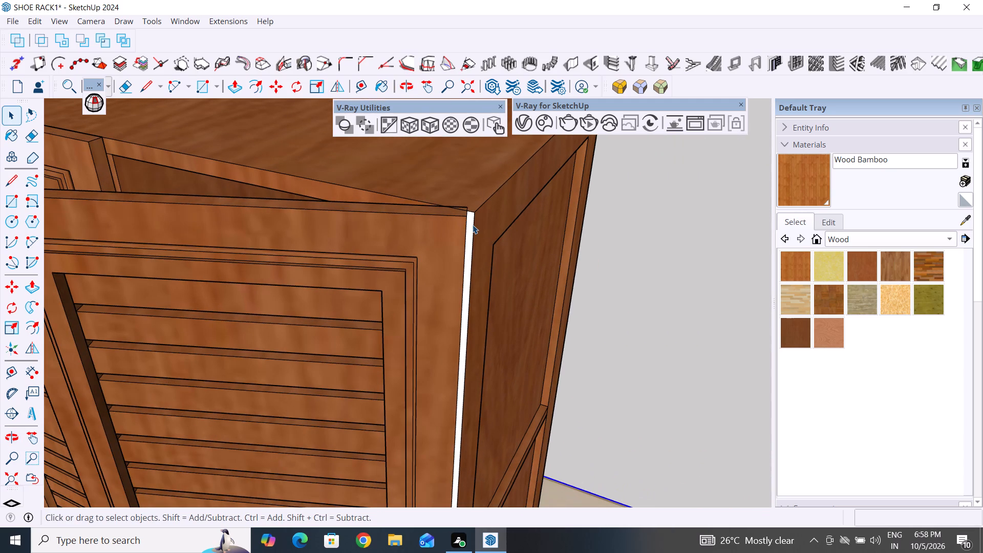
pyautogui.click(468, 223)
pyautogui.scroll(4, 473, 219)
pyautogui.rightClick(467, 263)
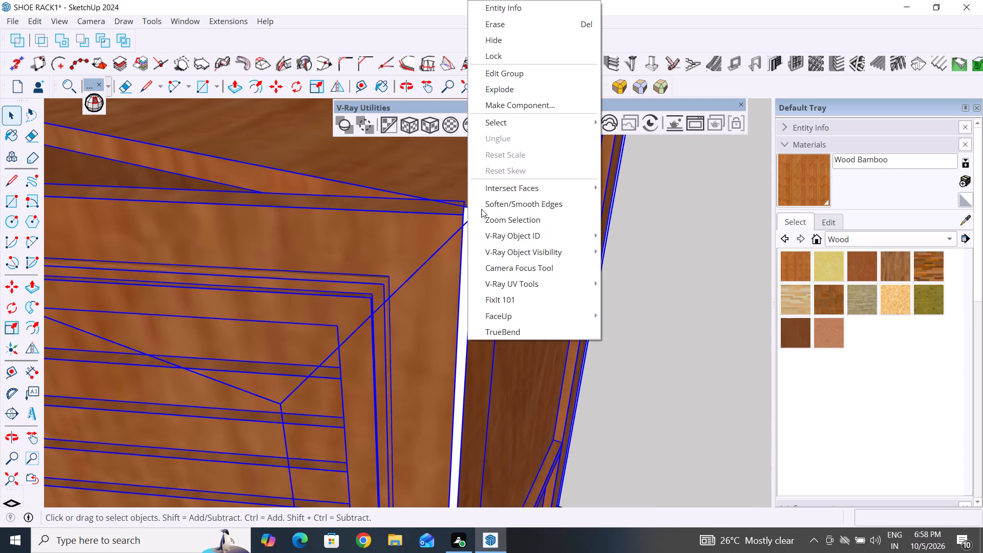
pyautogui.click(517, 92)
pyautogui.click(661, 224)
# Move the open louvered door slightly away from the cabinet's front corner, clearing the white edge strip.
pyautogui.scroll(-4, 637, 273)
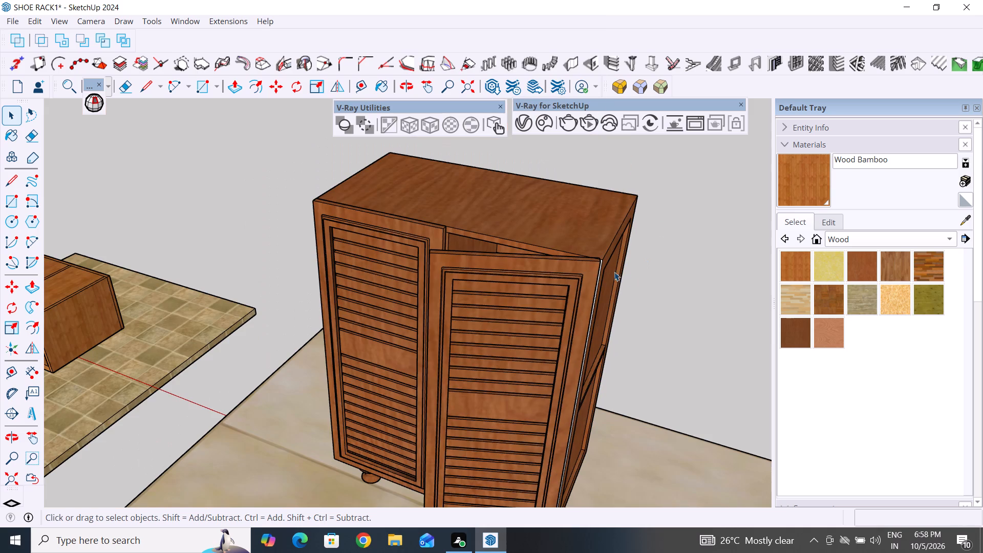
pyautogui.click(580, 264)
pyautogui.moveTo(675, 294); pyautogui.dragTo(618, 323, button='middle')
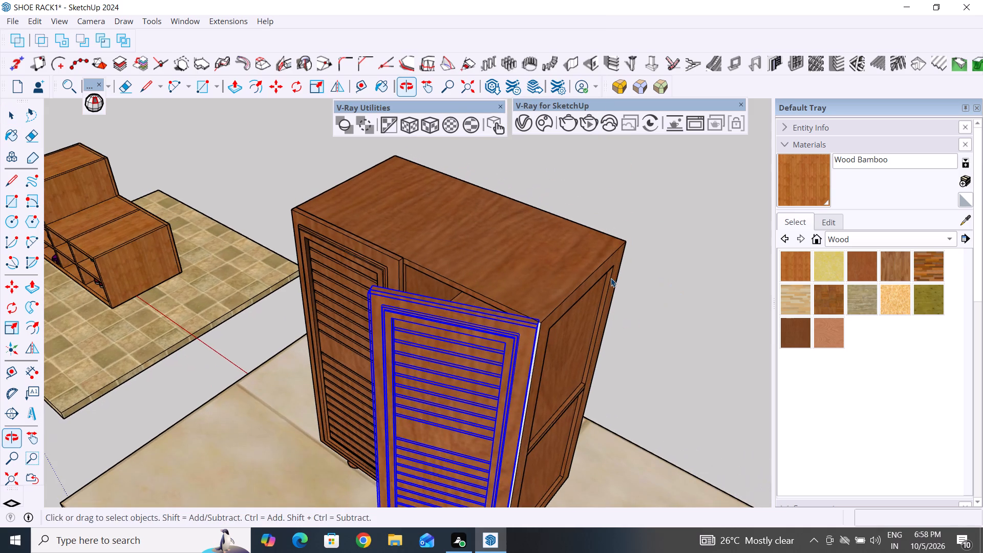
pyautogui.moveTo(609, 284); pyautogui.dragTo(597, 338, button='middle')
pyautogui.scroll(14, 544, 376)
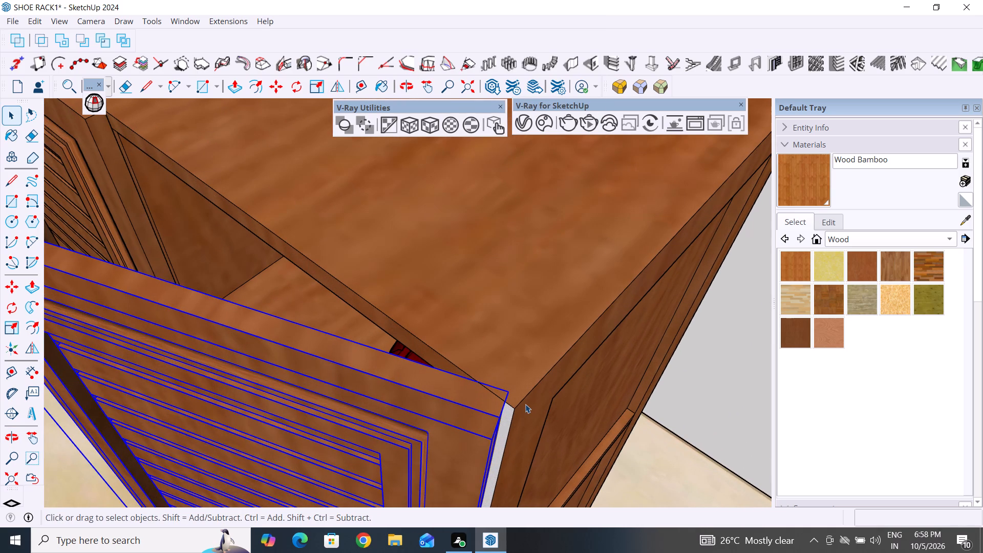
pyautogui.press('m')
pyautogui.scroll(4, 506, 395)
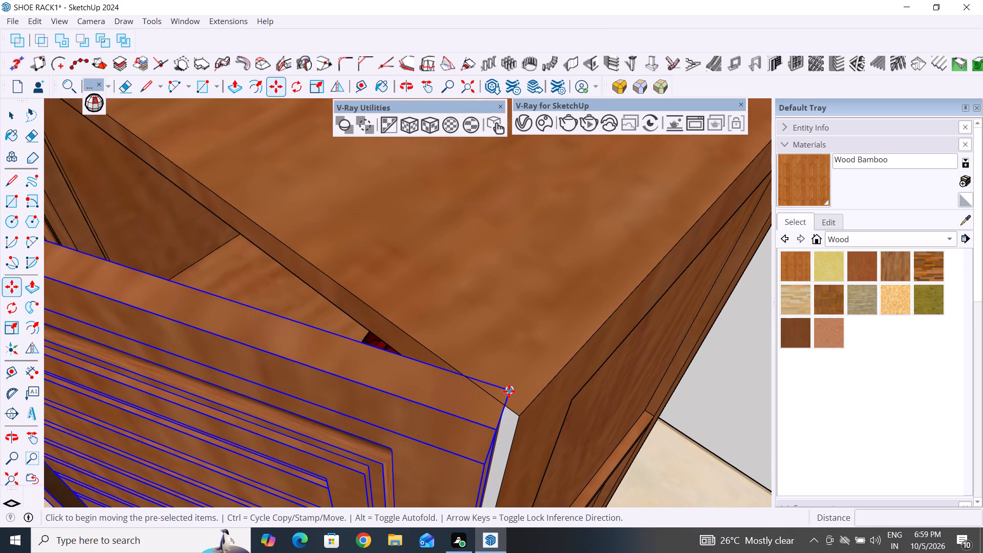
pyautogui.click(509, 390)
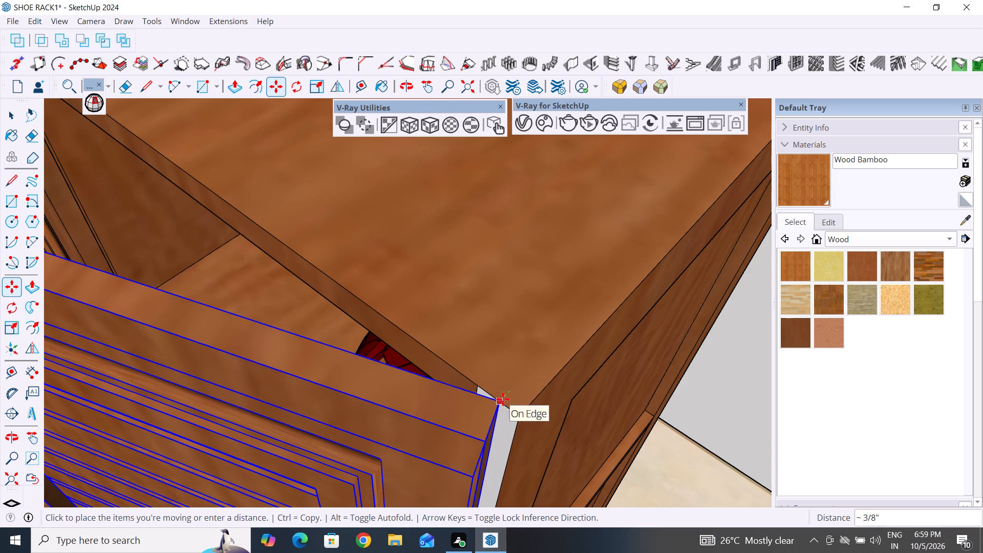
pyautogui.click(474, 381)
# Paint the white front edge of the cabinet's side panel, beside the open door, with Wood Bamboo.
pyautogui.scroll(-20, 511, 349)
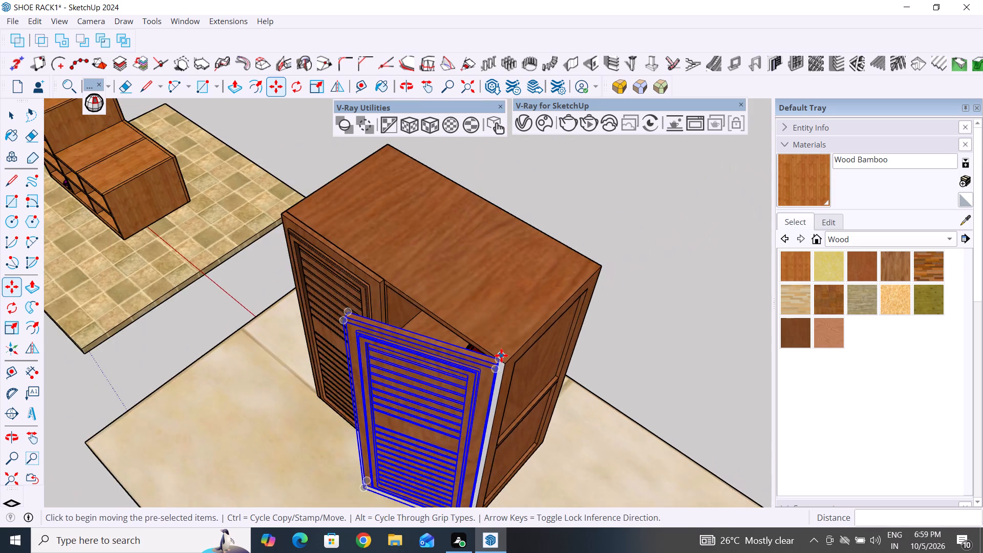
pyautogui.scroll(-7, 501, 355)
pyautogui.moveTo(501, 463); pyautogui.dragTo(494, 355, button='middle')
pyautogui.scroll(5, 480, 413)
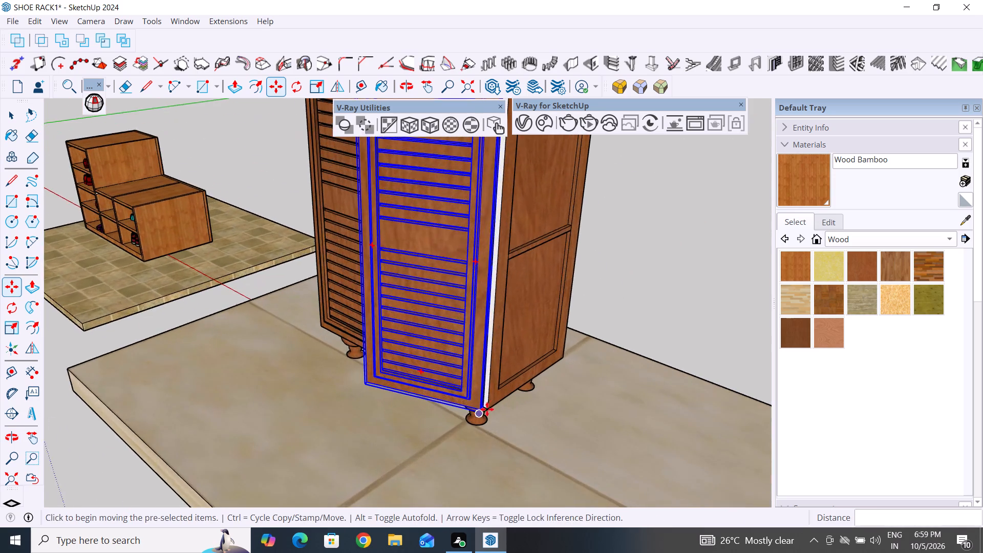
pyautogui.scroll(14, 487, 409)
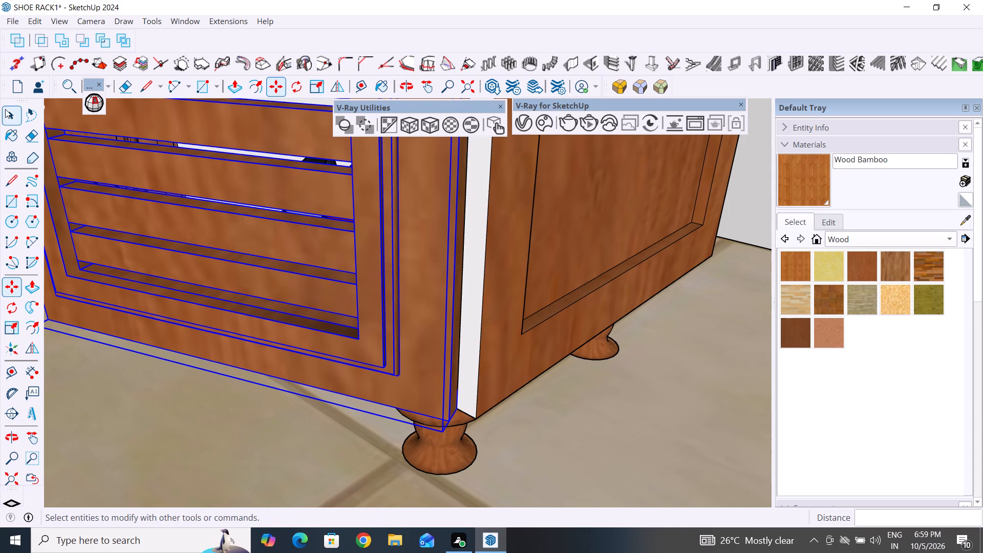
pyautogui.click(3, 109)
pyautogui.click(11, 114)
pyautogui.click(475, 284)
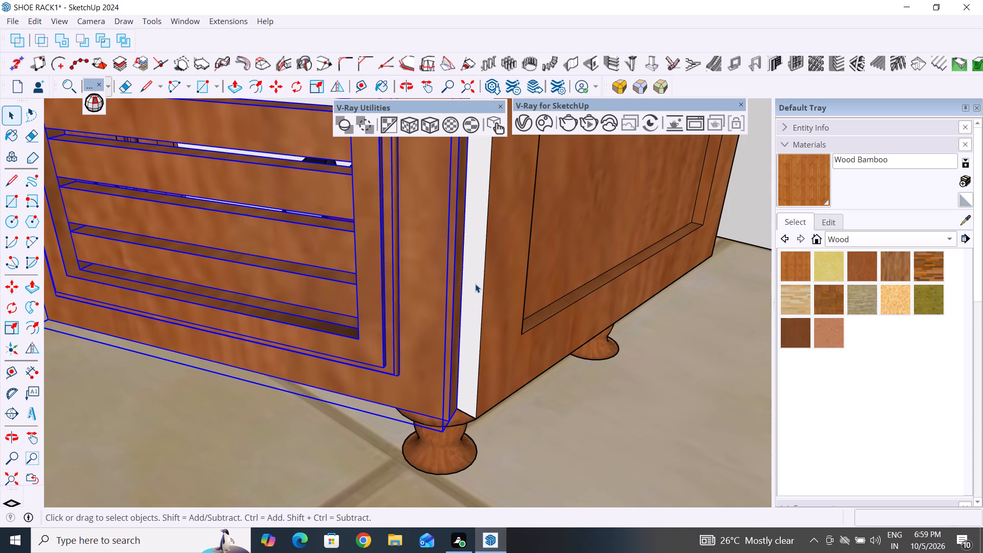
pyautogui.click(810, 188)
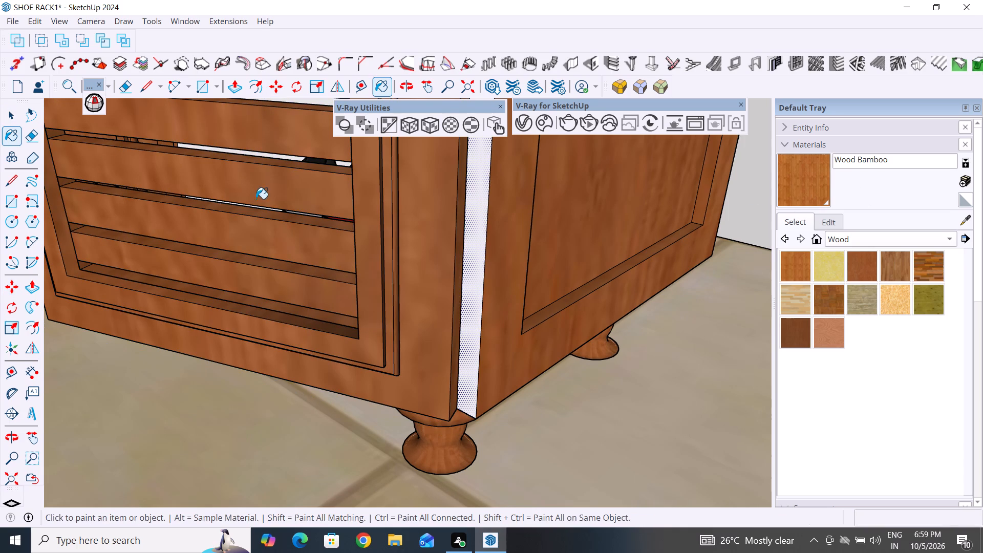
pyautogui.click(475, 226)
pyautogui.scroll(-6, 519, 307)
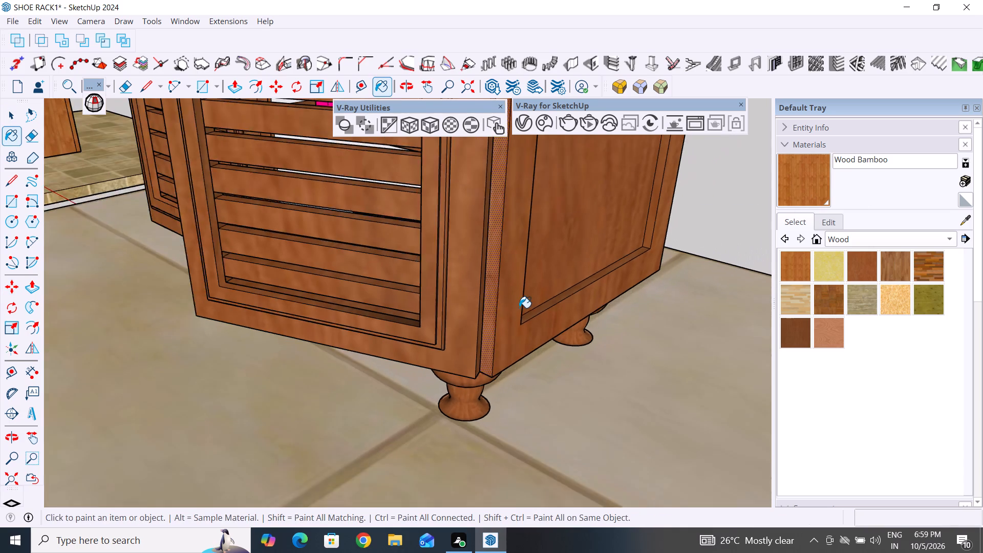
# Paint the white back face visible through the lower louvers of the closed door with Wood Bamboo.
pyautogui.scroll(-4, 519, 308)
pyautogui.moveTo(482, 322); pyautogui.dragTo(788, 370, button='middle')
pyautogui.scroll(2, 462, 245)
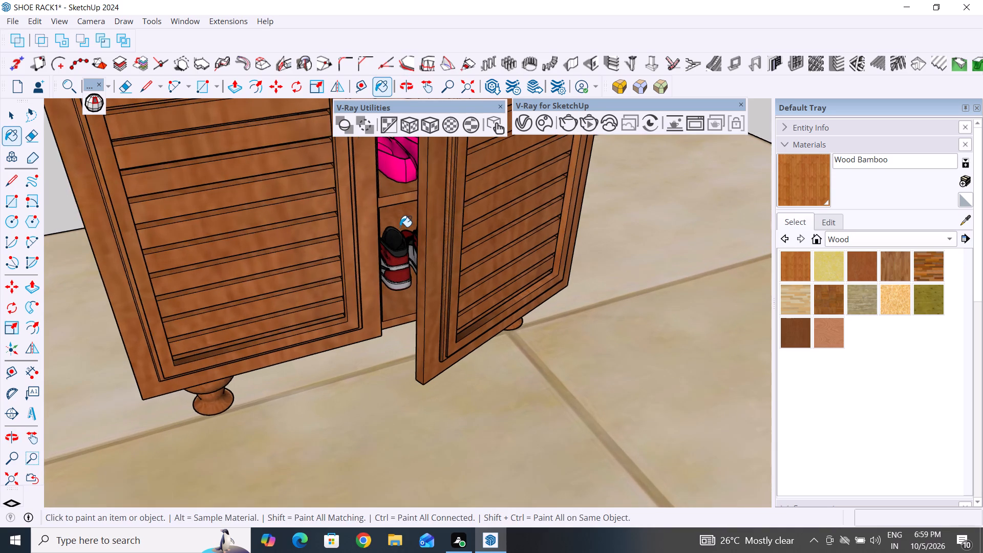
pyautogui.scroll(4, 400, 227)
pyautogui.moveTo(402, 228); pyautogui.dragTo(264, 133, button='middle')
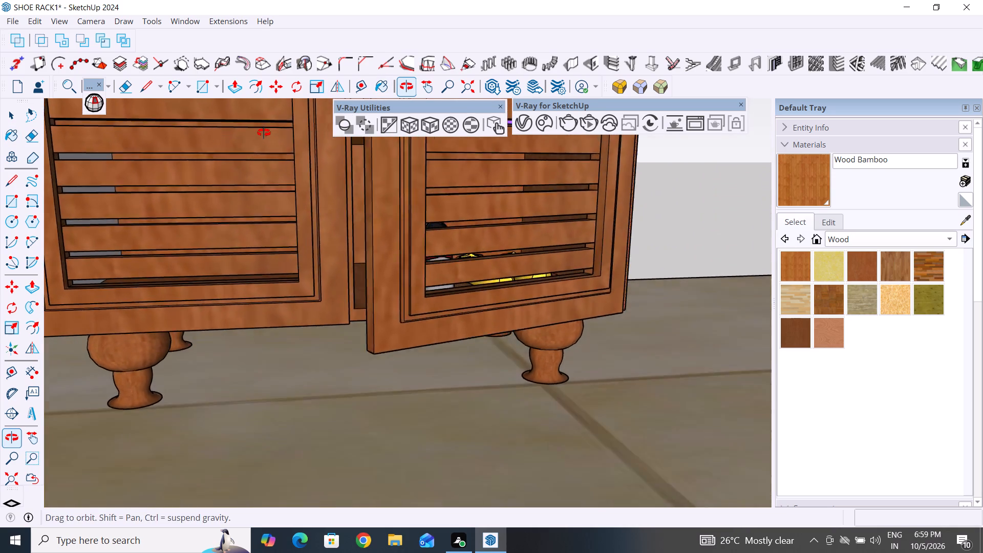
pyautogui.moveTo(264, 133); pyautogui.dragTo(155, 148, button='middle')
pyautogui.scroll(17, 152, 178)
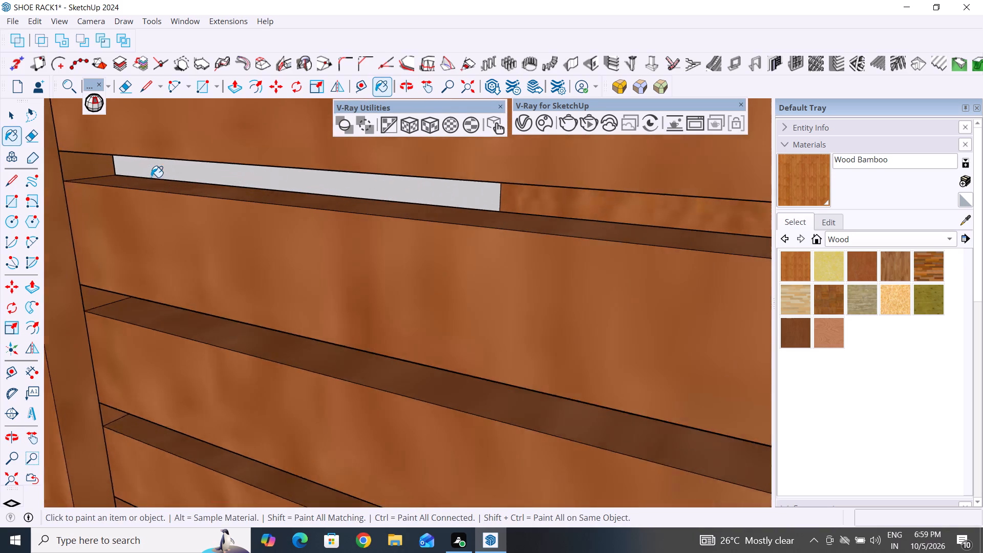
pyautogui.scroll(6, 151, 177)
pyautogui.click(166, 176)
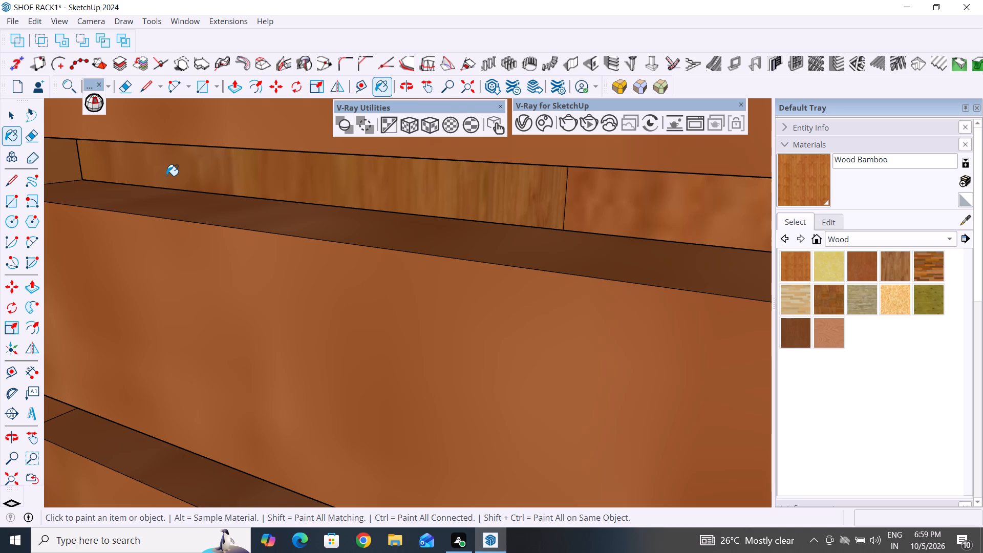
# Paint the two white back faces showing through the closed door's upper louvers with Wood Bamboo.
pyautogui.scroll(-20, 279, 266)
pyautogui.scroll(-6, 279, 266)
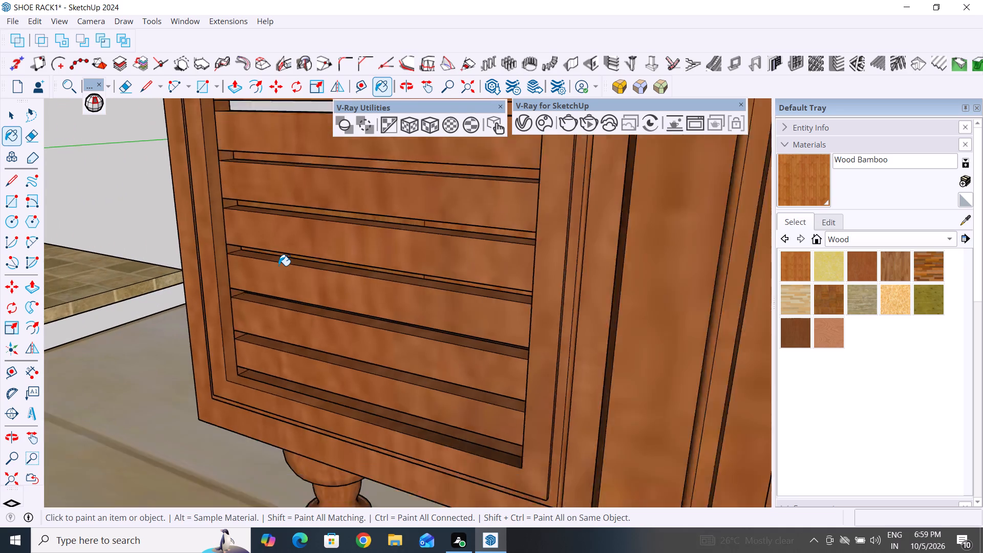
pyautogui.scroll(-7, 279, 266)
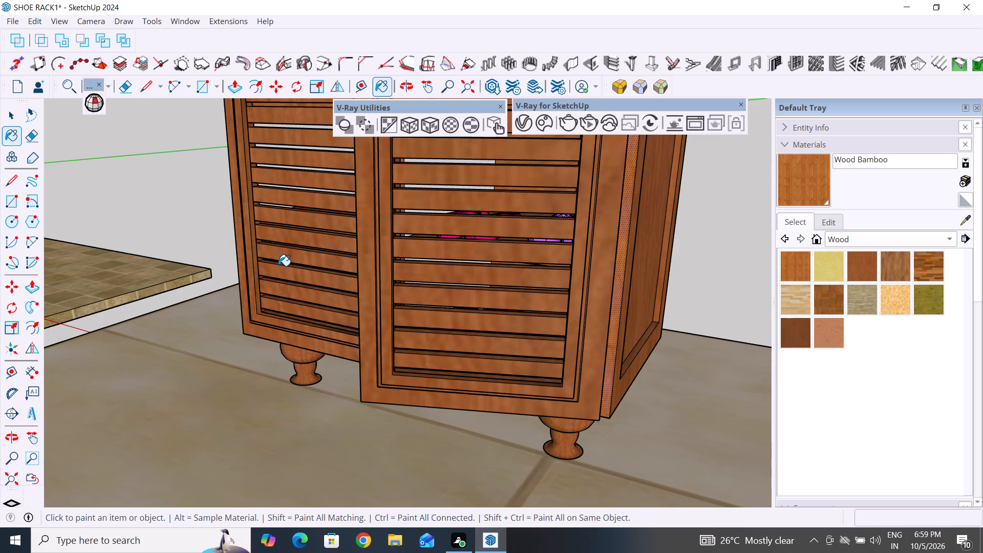
pyautogui.scroll(-6, 344, 393)
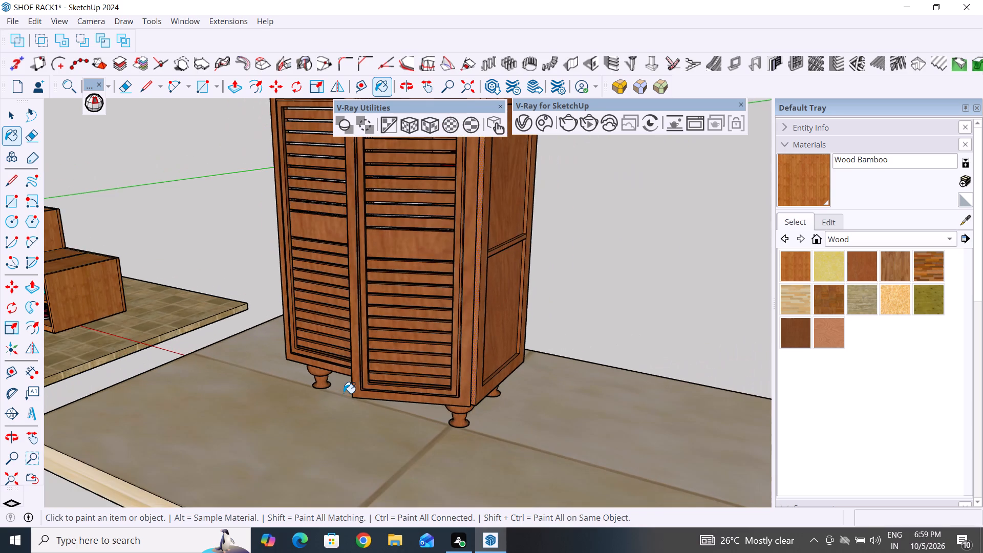
pyautogui.scroll(20, 291, 185)
pyautogui.scroll(6, 291, 185)
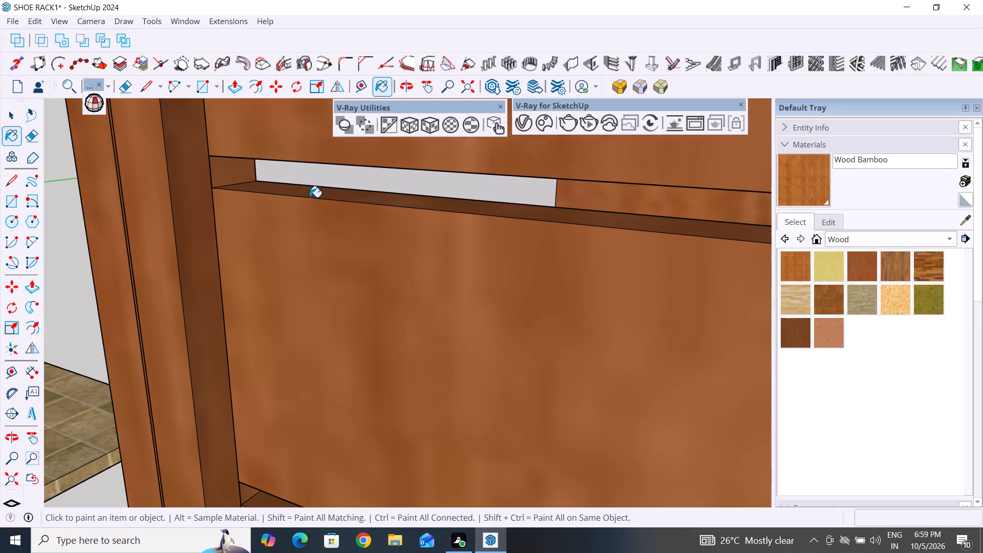
pyautogui.click(309, 181)
pyautogui.scroll(-18, 320, 341)
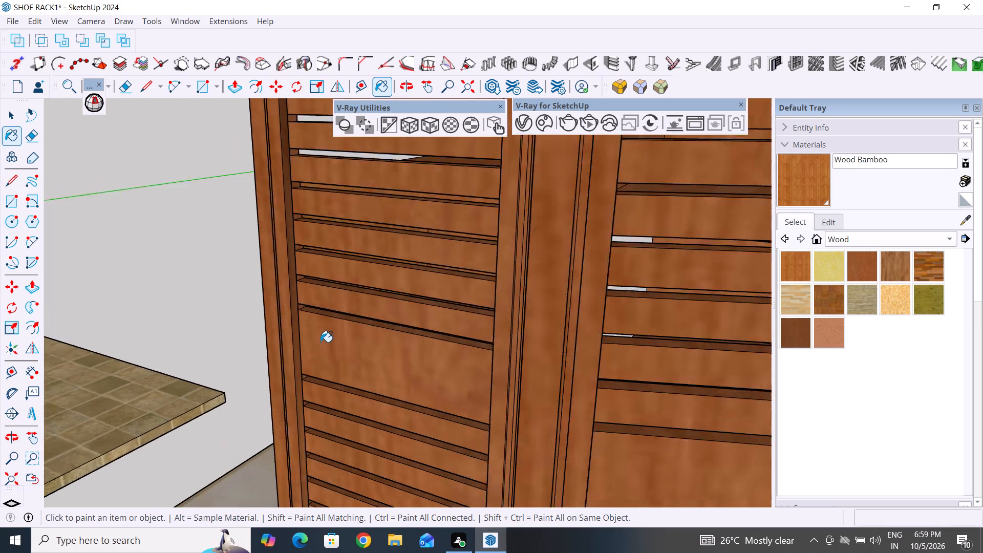
pyautogui.scroll(-9, 320, 342)
pyautogui.scroll(20, 298, 259)
pyautogui.scroll(2, 298, 259)
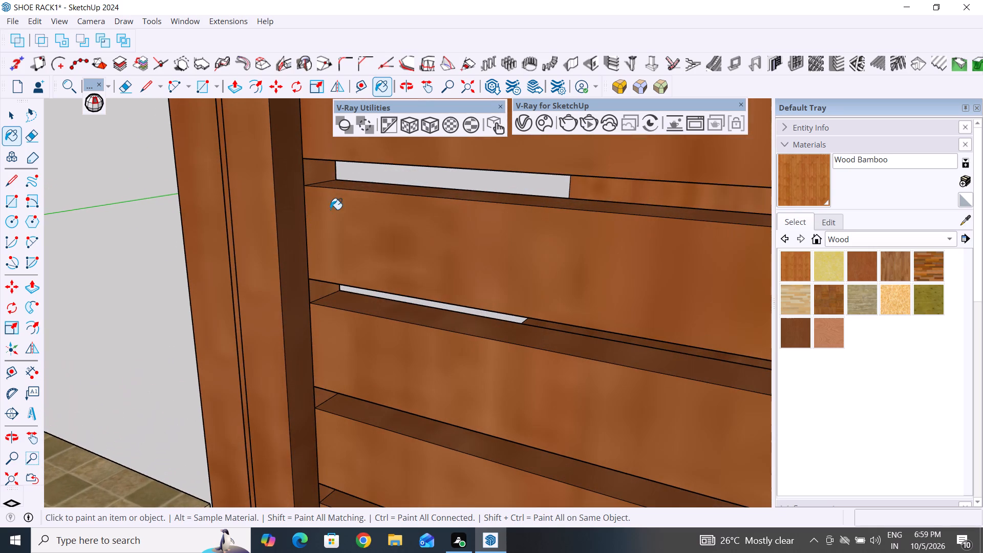
pyautogui.click(351, 177)
pyautogui.scroll(-6, 360, 273)
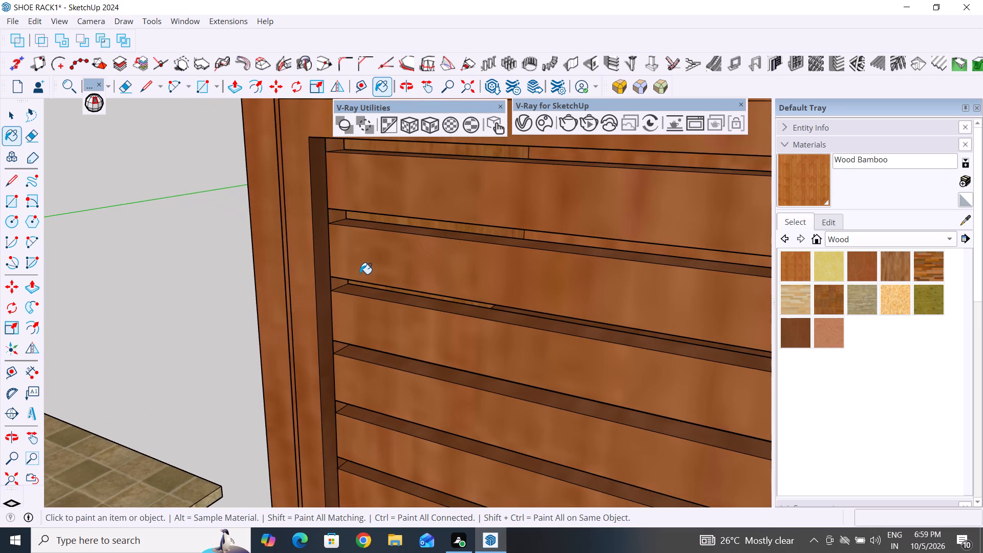
# Examine the painted cabinet on its slab from the front and side, checking its doors, legs and overall look.
pyautogui.scroll(-7, 360, 274)
pyautogui.scroll(-16, 360, 274)
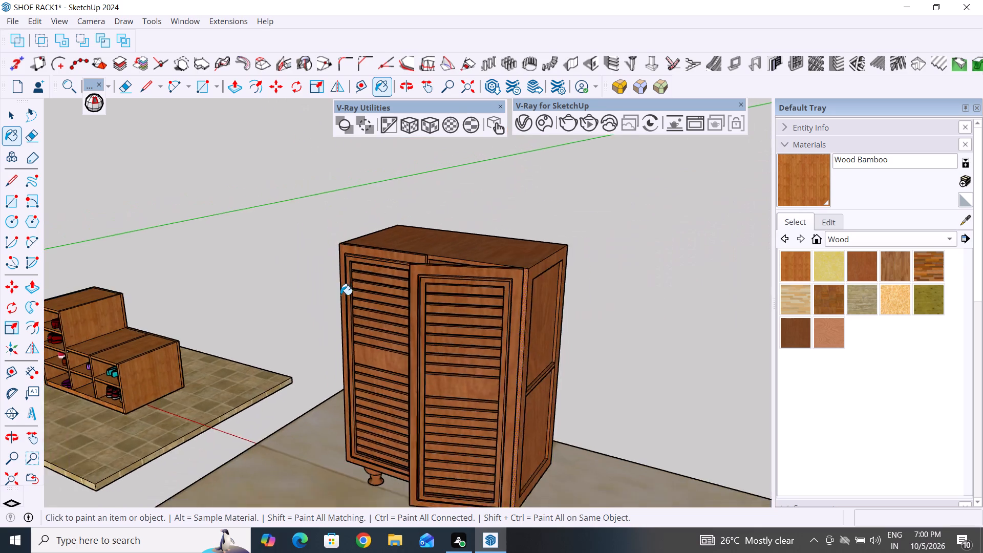
pyautogui.scroll(-2, 340, 295)
pyautogui.moveTo(361, 431); pyautogui.dragTo(435, 377, button='middle')
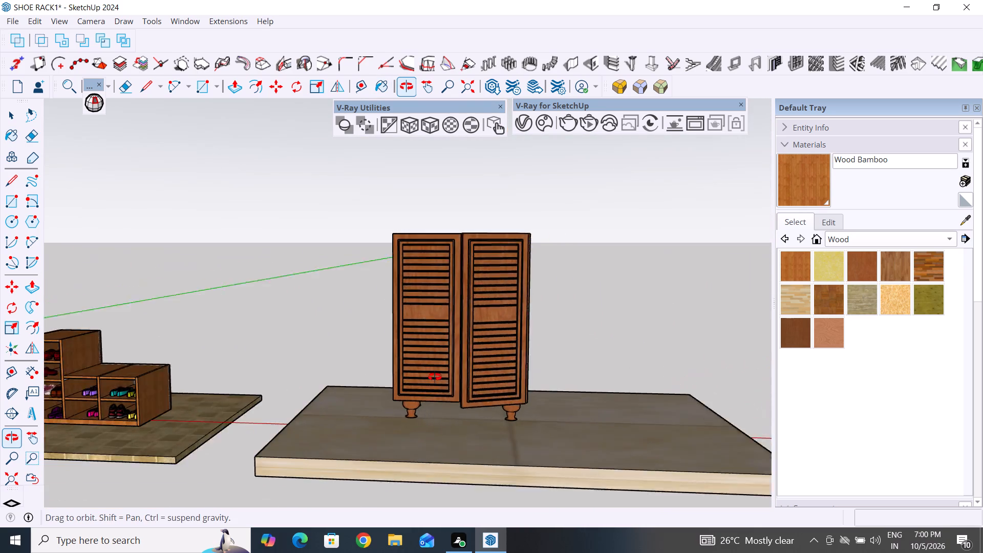
pyautogui.moveTo(435, 377); pyautogui.dragTo(528, 448, button='middle')
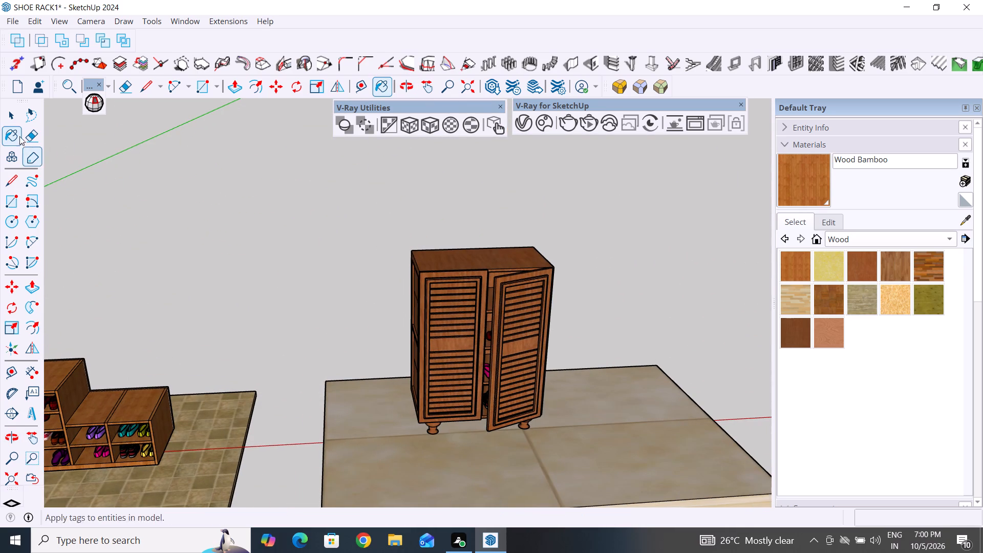
pyautogui.click(14, 118)
pyautogui.click(176, 212)
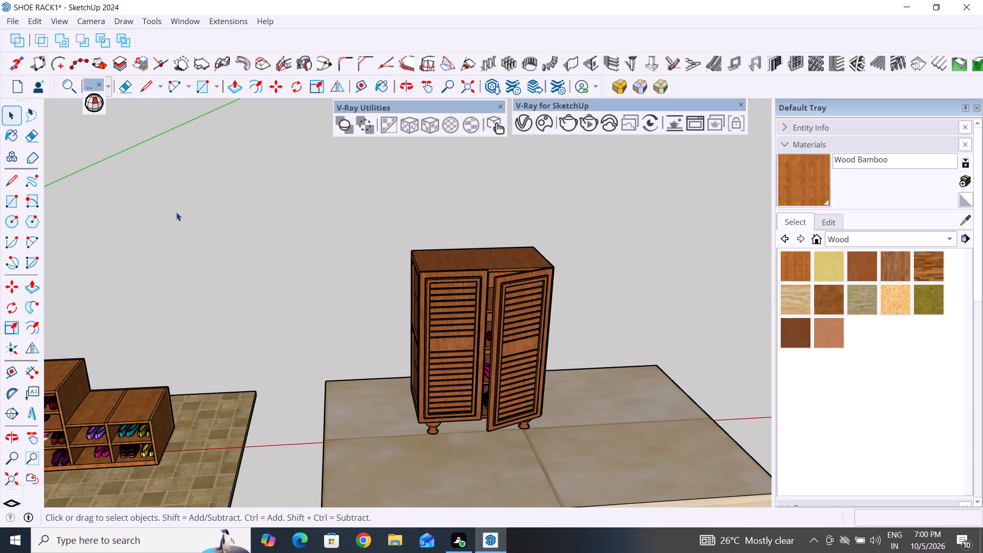
pyautogui.scroll(-4, 243, 260)
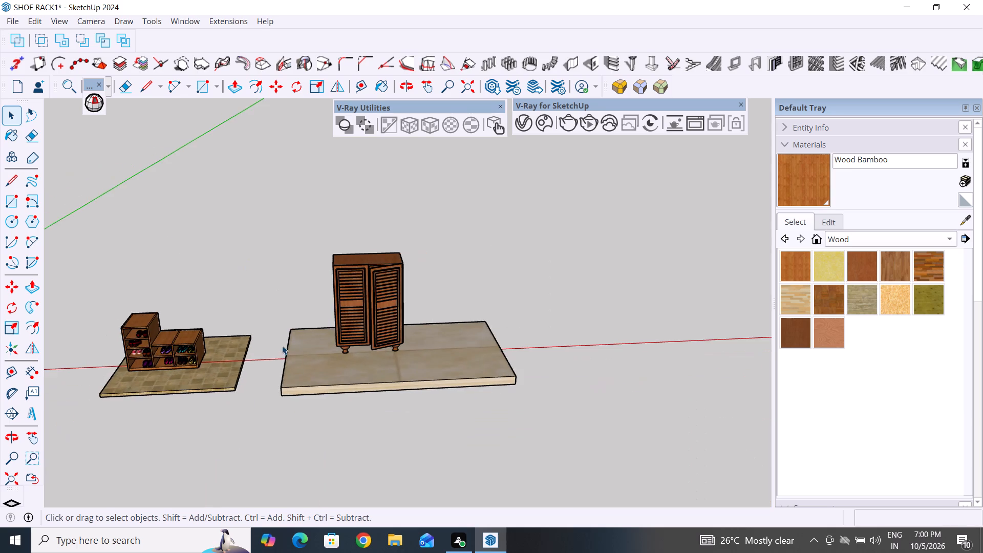
pyautogui.moveTo(297, 359); pyautogui.dragTo(405, 342, button='middle')
pyautogui.scroll(4, 328, 429)
pyautogui.moveTo(314, 417); pyautogui.dragTo(360, 367, button='middle')
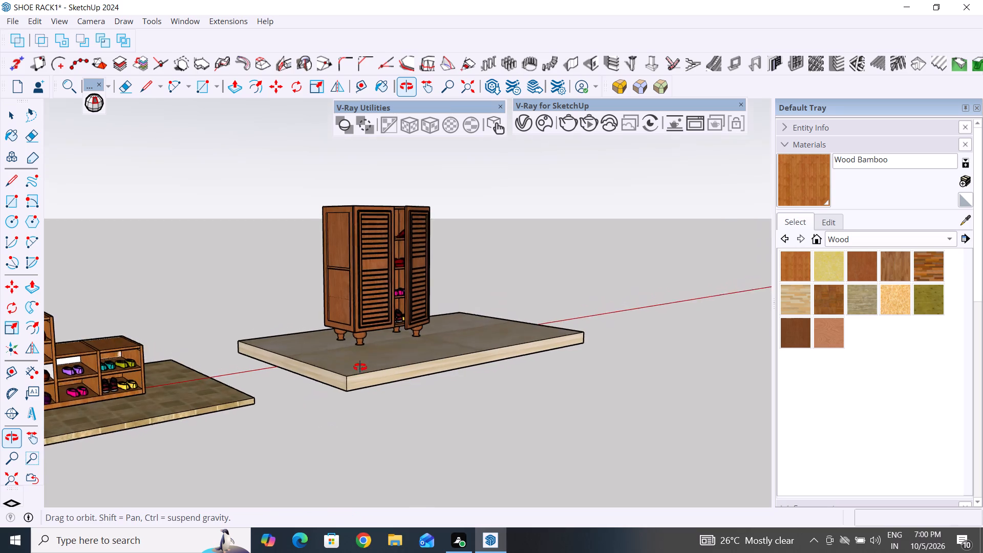
pyautogui.moveTo(360, 367); pyautogui.dragTo(370, 391, button='middle')
pyautogui.moveTo(374, 363); pyautogui.dragTo(312, 349, button='middle')
pyautogui.scroll(5, 366, 283)
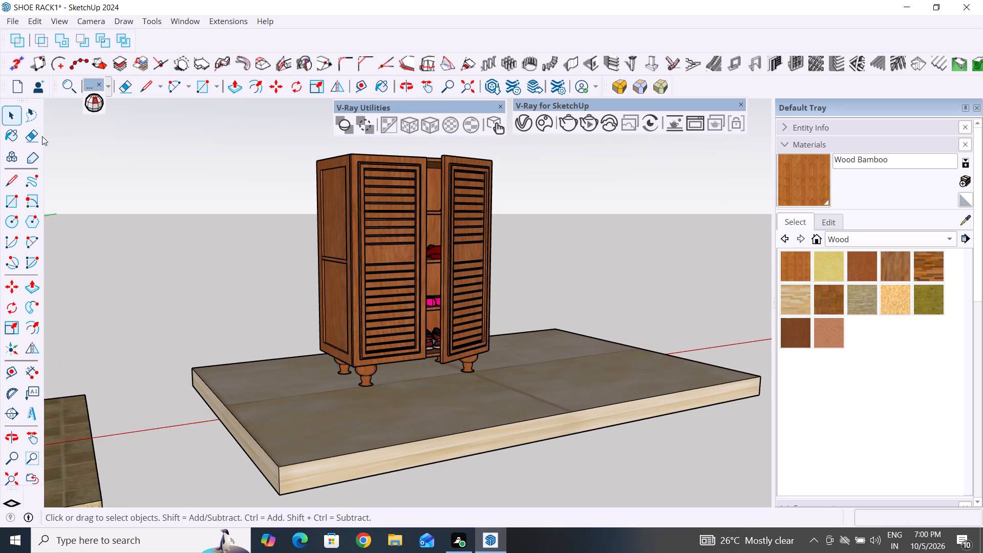
pyautogui.click(160, 202)
pyautogui.scroll(-1, 281, 316)
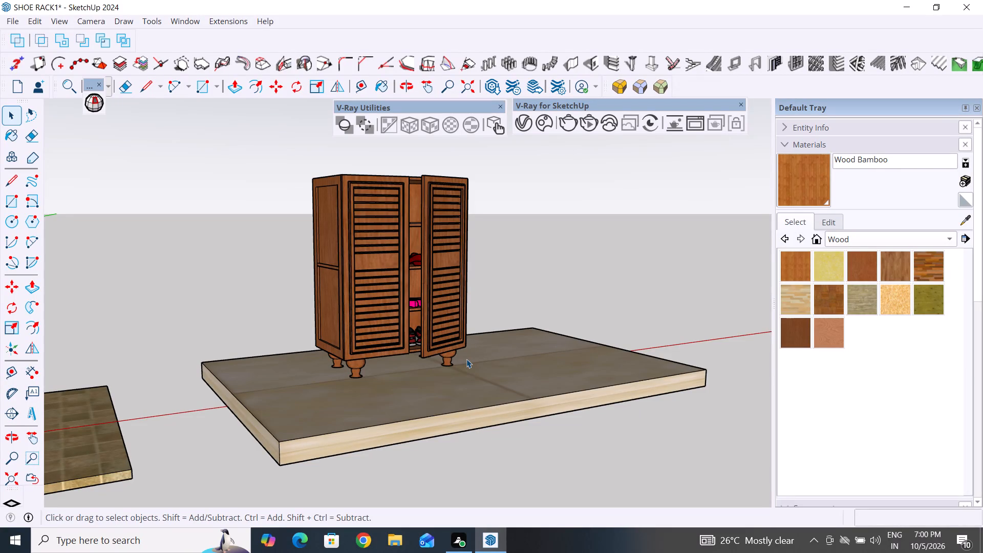
pyautogui.click(551, 435)
pyautogui.scroll(-6, 461, 424)
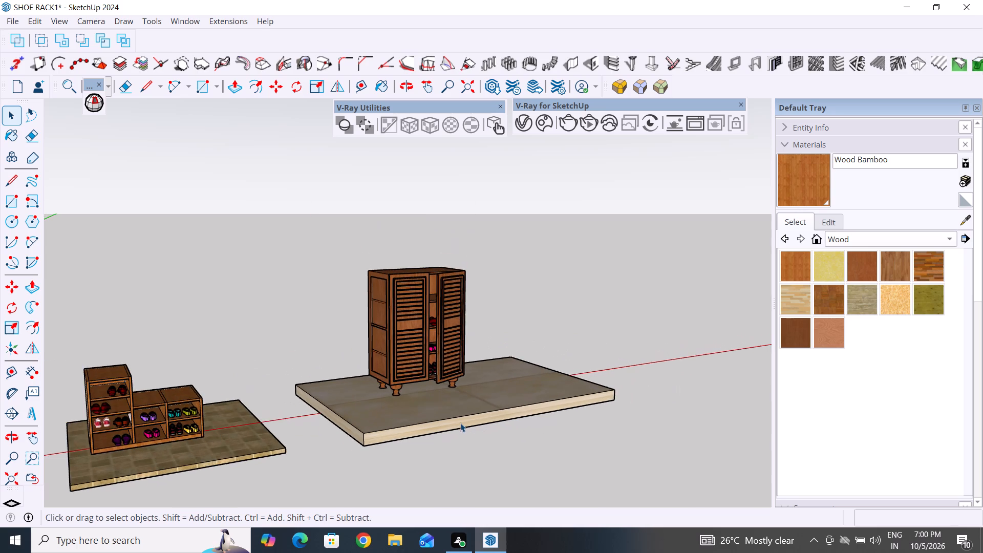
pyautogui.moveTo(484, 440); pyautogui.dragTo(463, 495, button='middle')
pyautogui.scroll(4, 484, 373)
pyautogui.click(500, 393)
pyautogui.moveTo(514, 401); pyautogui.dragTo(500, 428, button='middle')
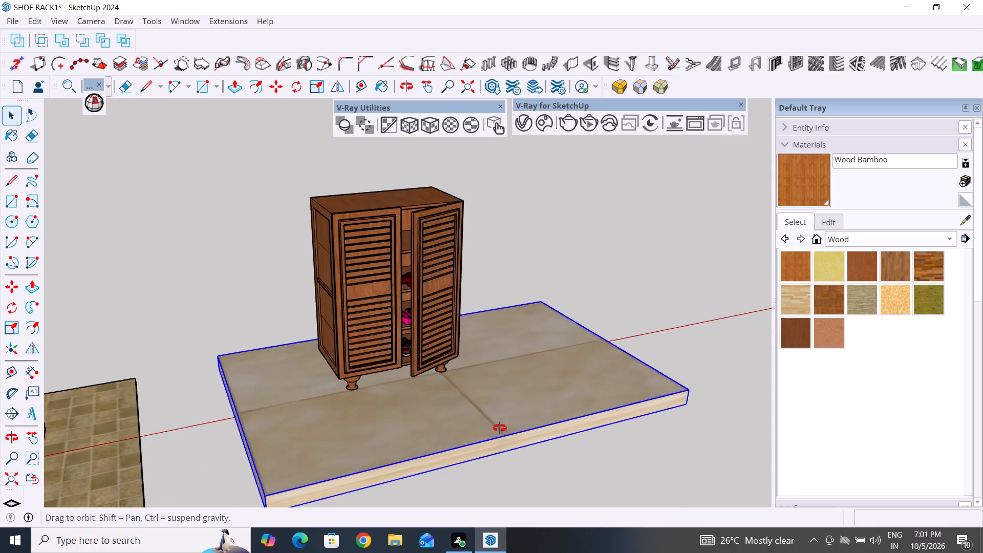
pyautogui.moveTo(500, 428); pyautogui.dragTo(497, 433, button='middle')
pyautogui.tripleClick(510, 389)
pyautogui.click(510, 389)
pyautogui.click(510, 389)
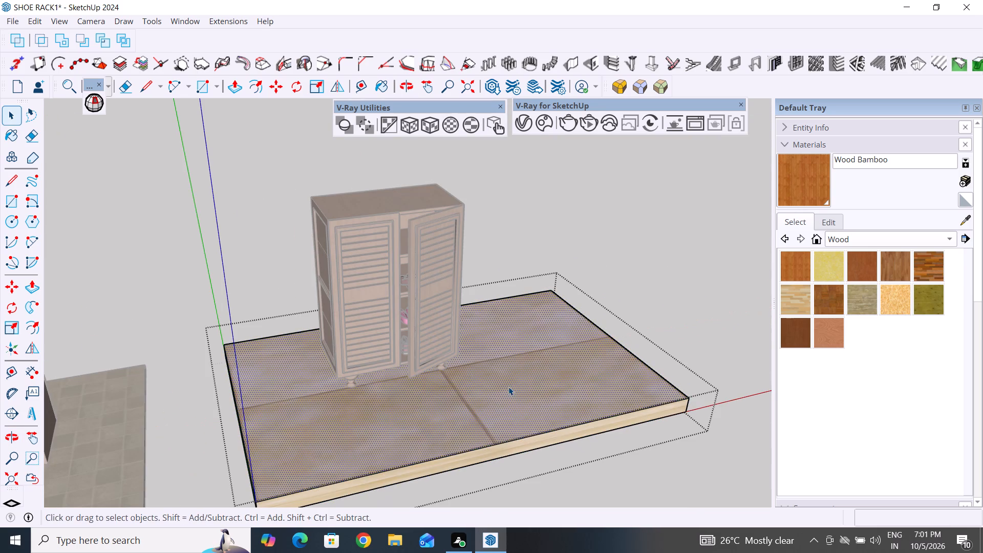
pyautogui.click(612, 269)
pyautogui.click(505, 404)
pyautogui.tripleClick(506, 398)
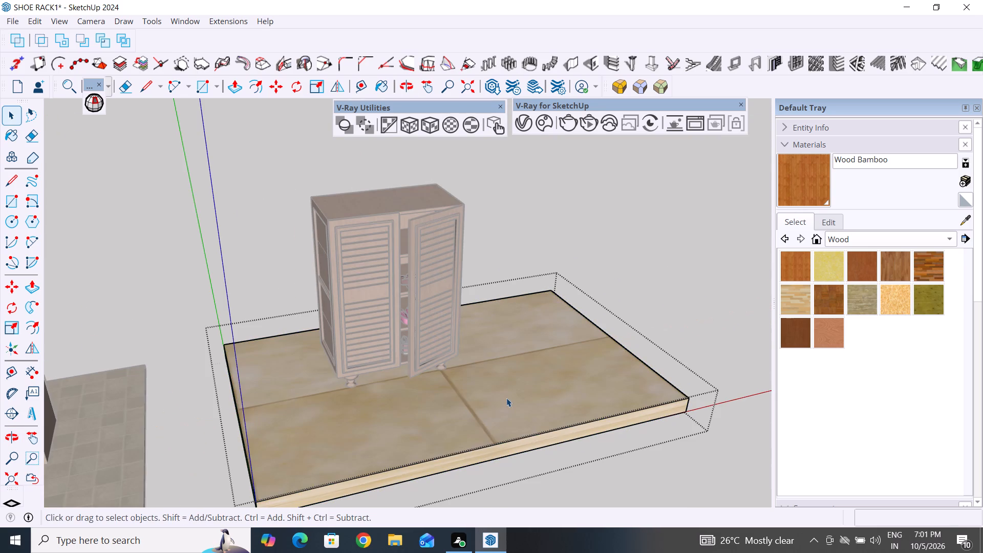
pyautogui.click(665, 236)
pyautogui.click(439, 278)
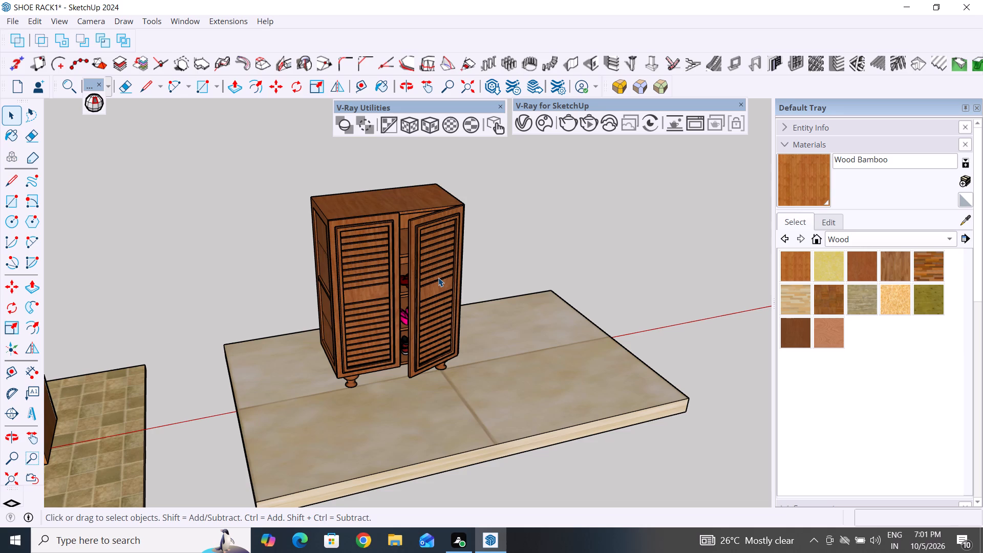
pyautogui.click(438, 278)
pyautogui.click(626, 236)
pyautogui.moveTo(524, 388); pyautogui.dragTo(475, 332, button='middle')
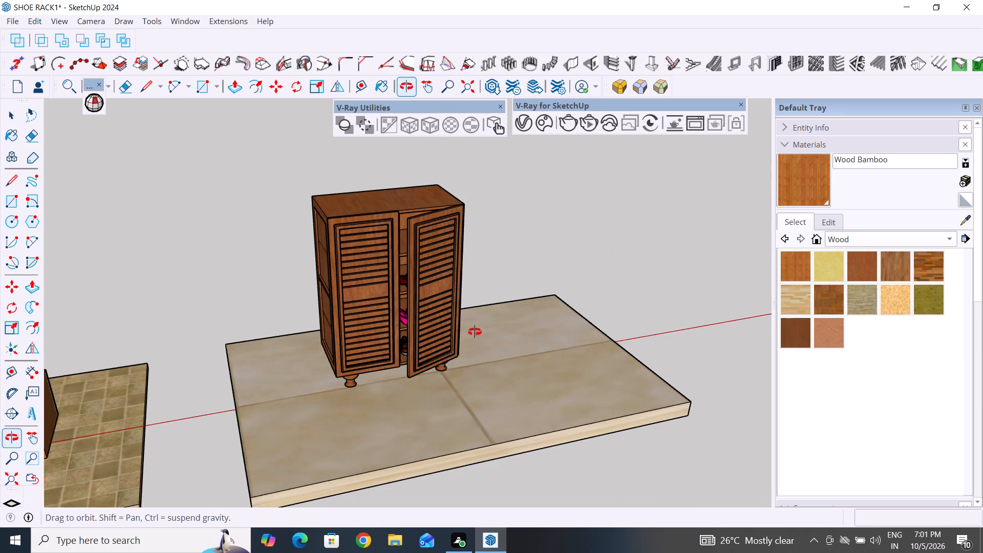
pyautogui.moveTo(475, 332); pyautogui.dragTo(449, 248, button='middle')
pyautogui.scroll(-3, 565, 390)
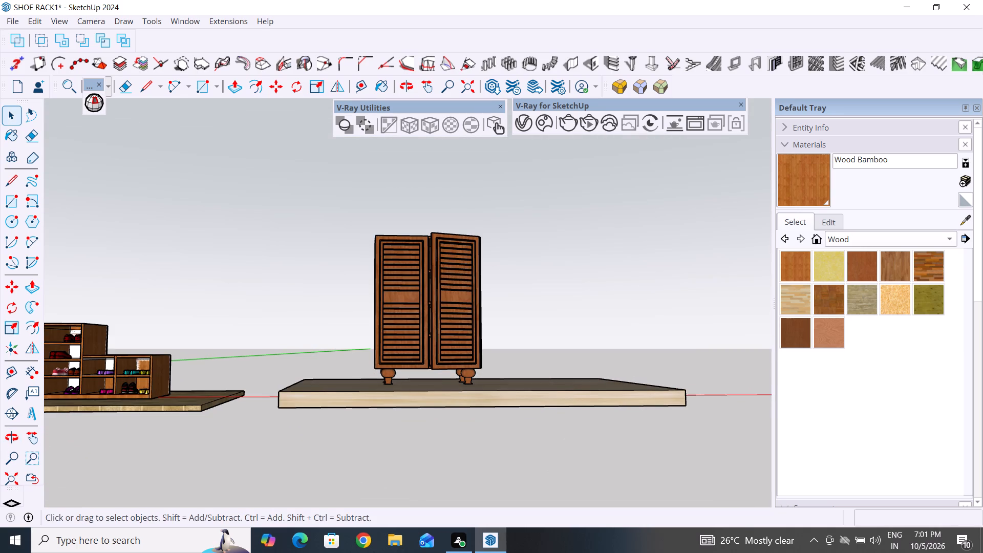
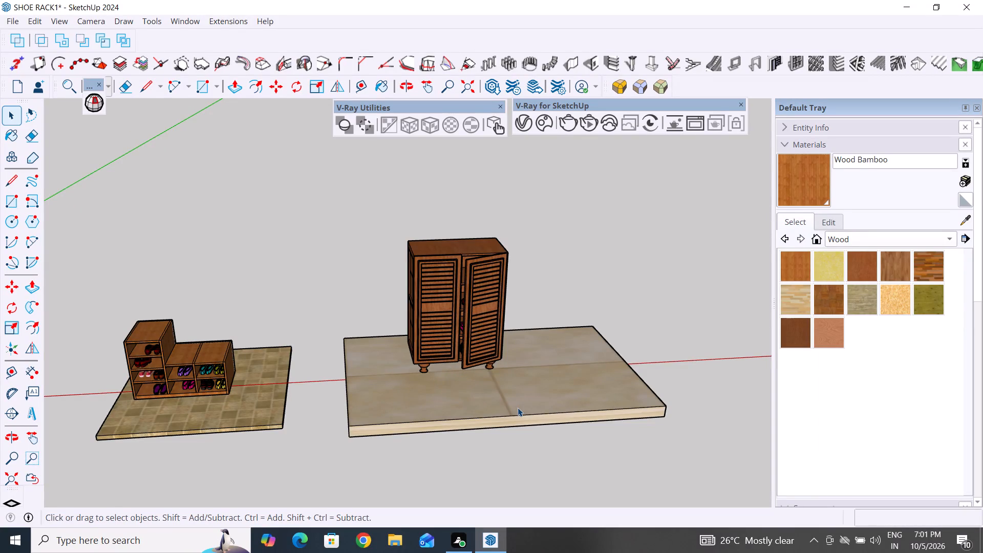
# Select the whole louvered cabinet together with its slab and explode their groups into loose geometry.
pyautogui.moveTo(518, 408); pyautogui.dragTo(506, 388, button='middle')
pyautogui.scroll(4, 503, 379)
pyautogui.moveTo(501, 398); pyautogui.dragTo(443, 384, button='middle')
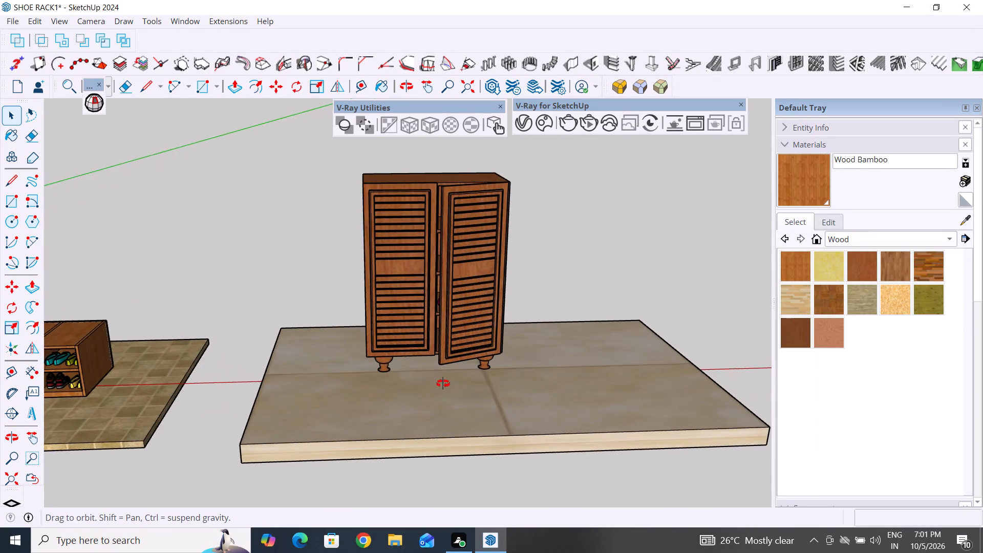
pyautogui.moveTo(443, 384); pyautogui.dragTo(452, 317, button='middle')
pyautogui.moveTo(525, 158); pyautogui.dragTo(525, 163)
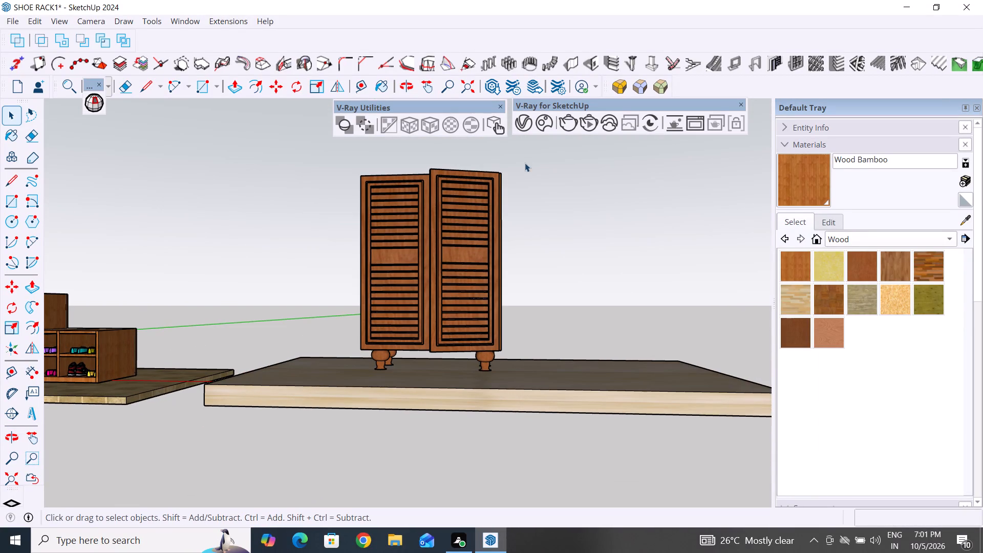
pyautogui.moveTo(525, 163); pyautogui.dragTo(327, 360)
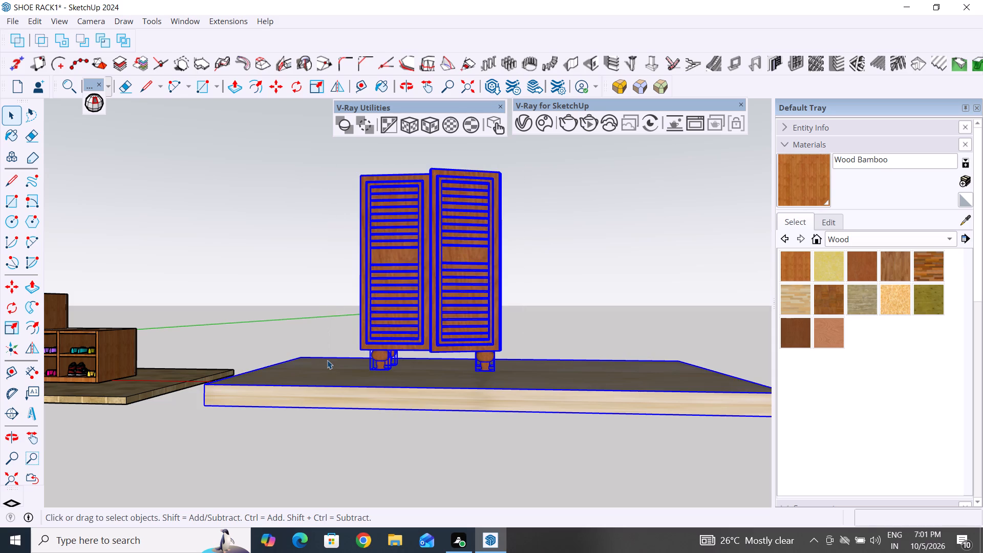
pyautogui.rightClick(384, 391)
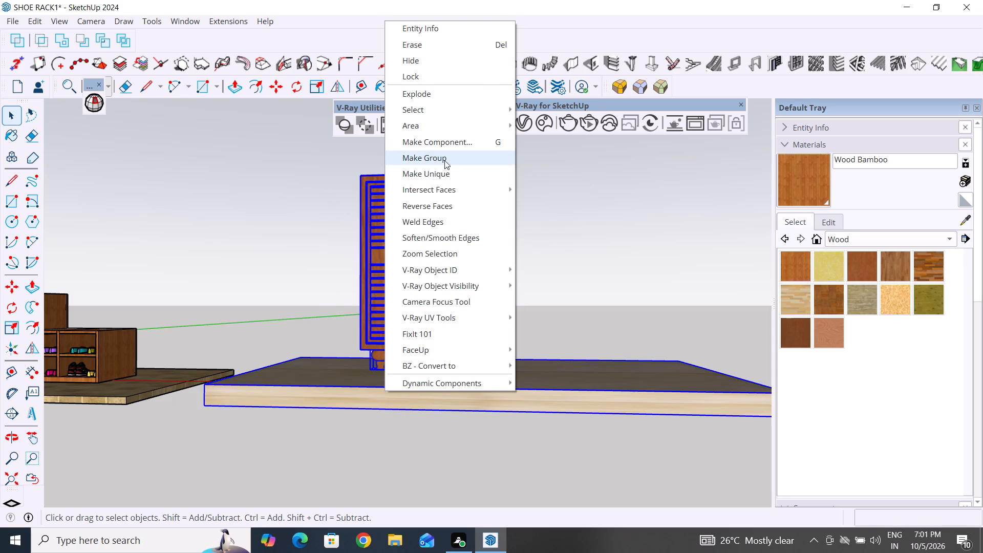
pyautogui.click(450, 96)
pyautogui.click(620, 301)
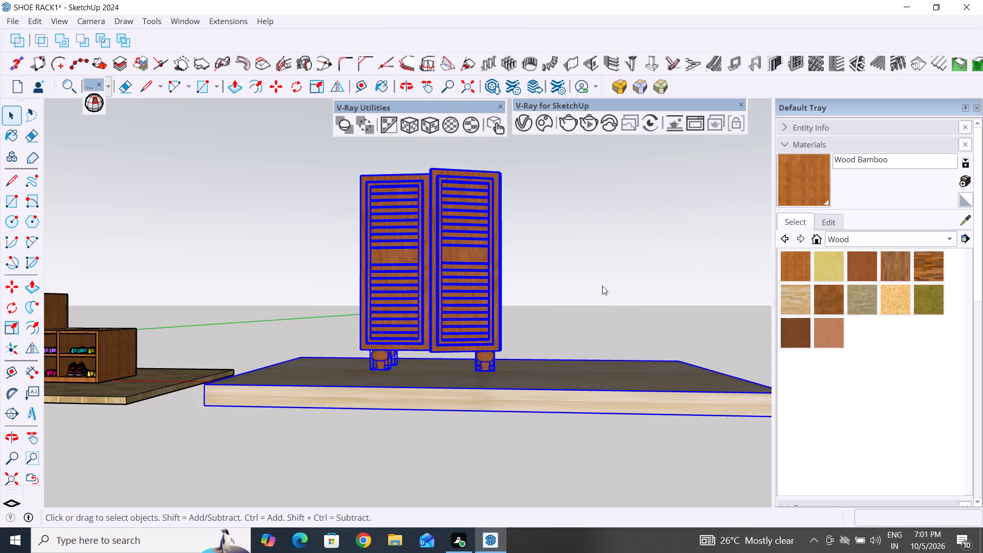
pyautogui.scroll(-4, 482, 439)
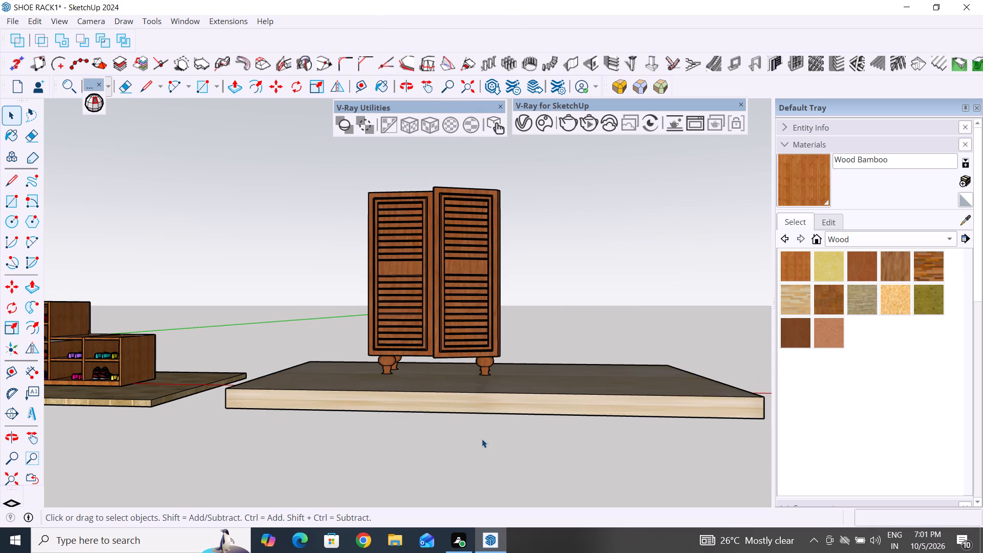
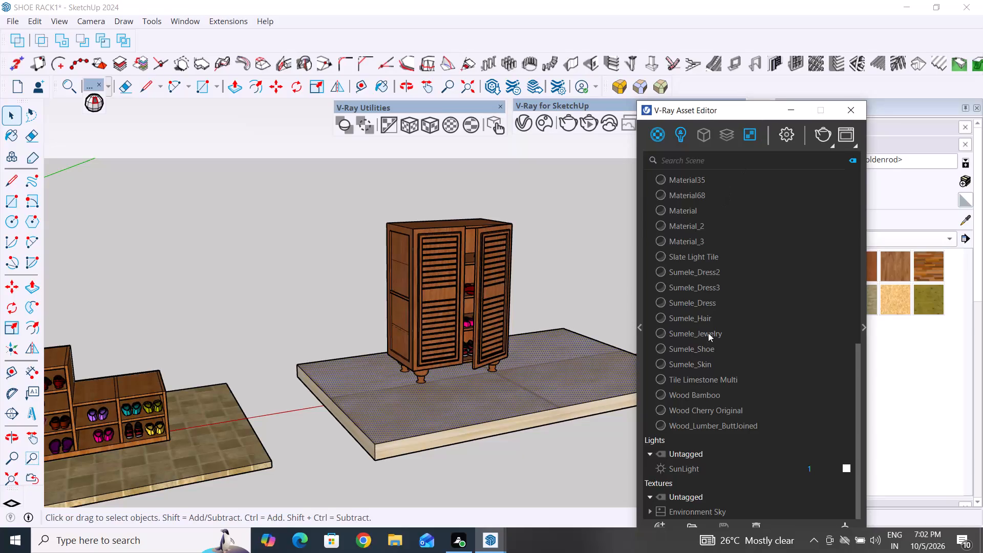
# Select the Wood_Lumber_ButtJoined material in the V-Ray Asset Editor and permanently delete the selected assets.
pyautogui.scroll(14, 708, 333)
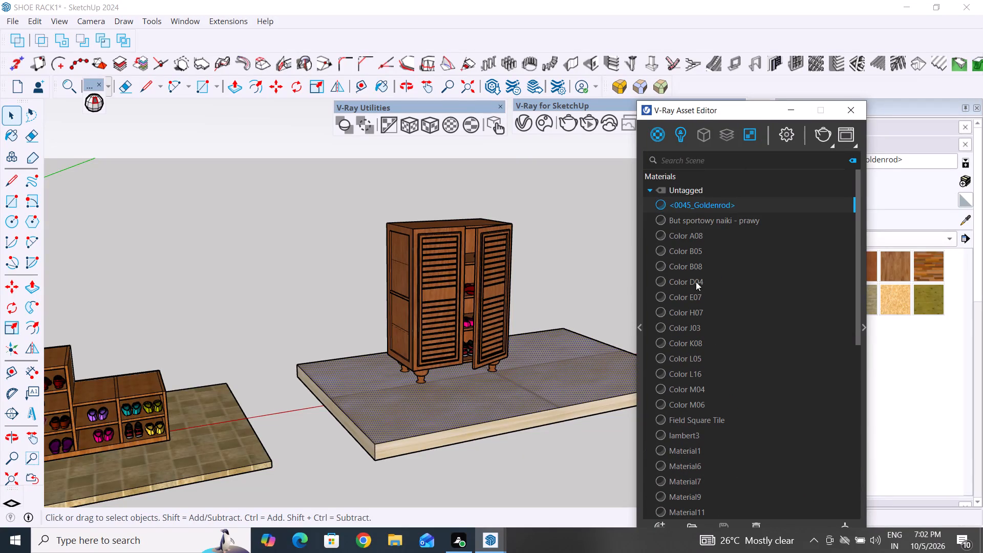
pyautogui.moveTo(701, 293); pyautogui.dragTo(703, 370, button='middle')
pyautogui.scroll(8, 712, 254)
pyautogui.keyDown('ctrl'); pyautogui.scroll(-20, 704, 335); pyautogui.keyUp('ctrl')
pyautogui.keyDown('ctrl'); pyautogui.scroll(-6, 704, 335); pyautogui.keyUp('ctrl')
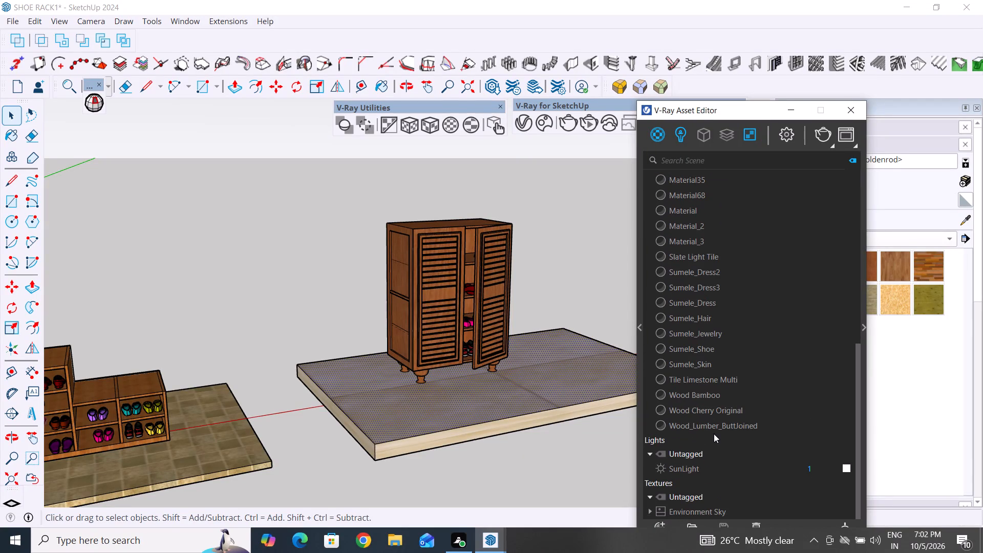
pyautogui.keyDown('shift'); pyautogui.click(714, 423); pyautogui.keyUp('shift')
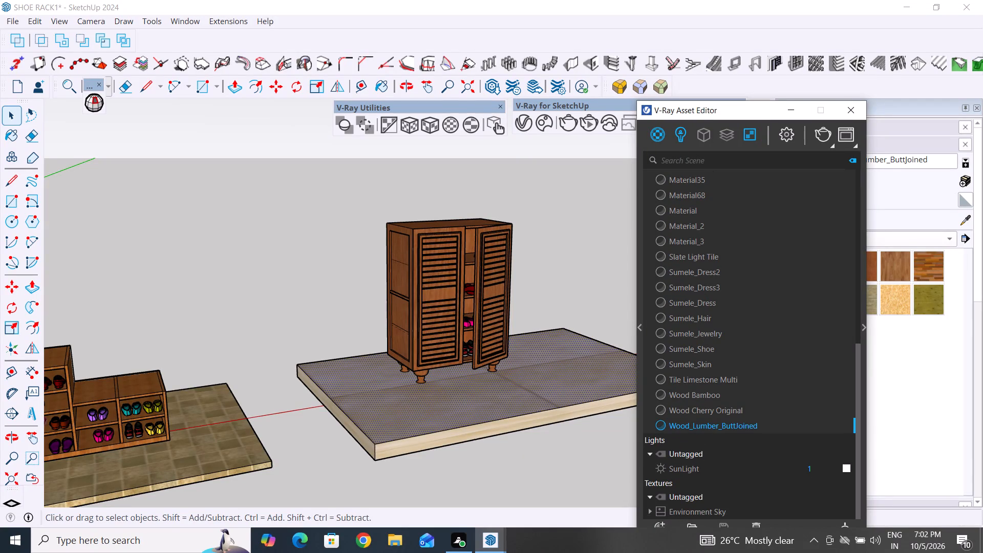
pyautogui.moveTo(762, 112); pyautogui.dragTo(775, 59)
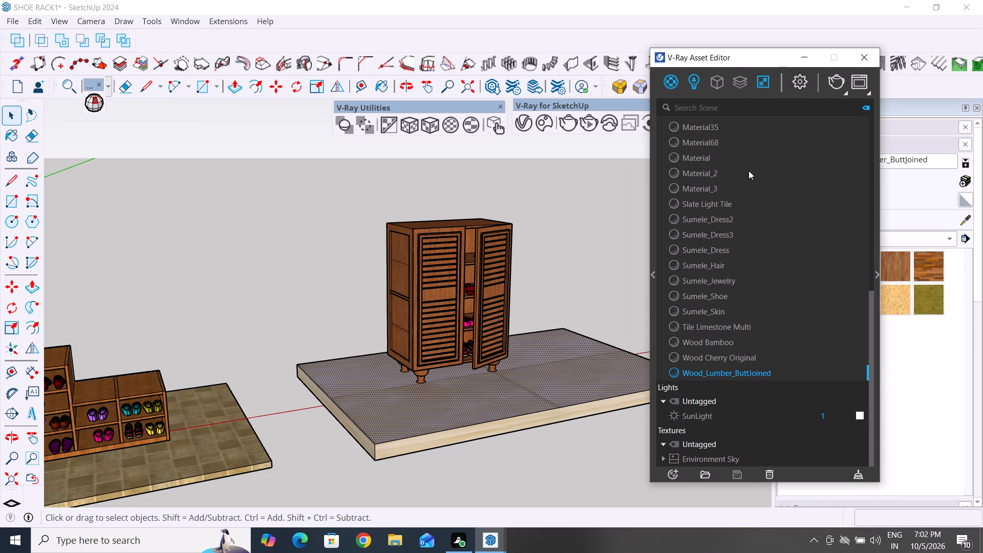
pyautogui.click(767, 475)
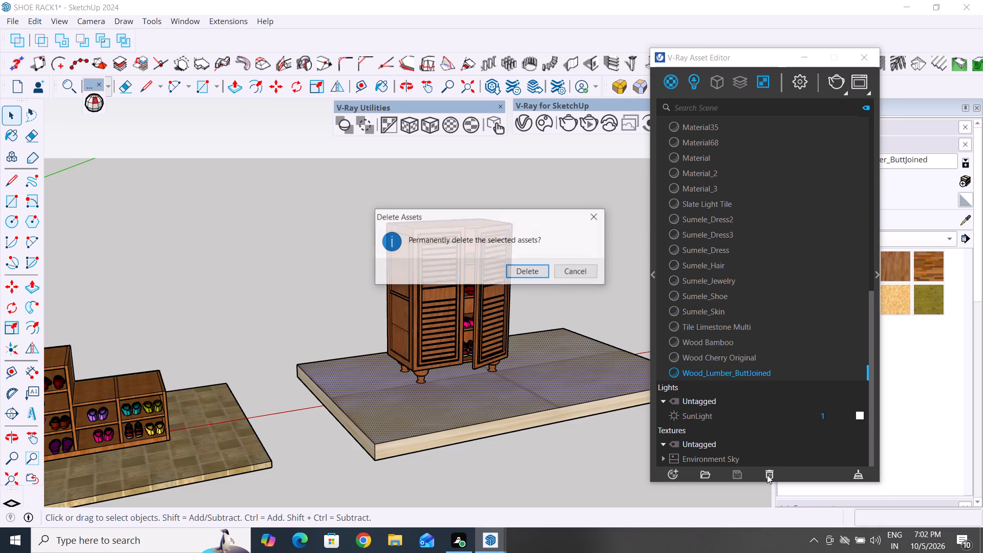
pyautogui.click(532, 272)
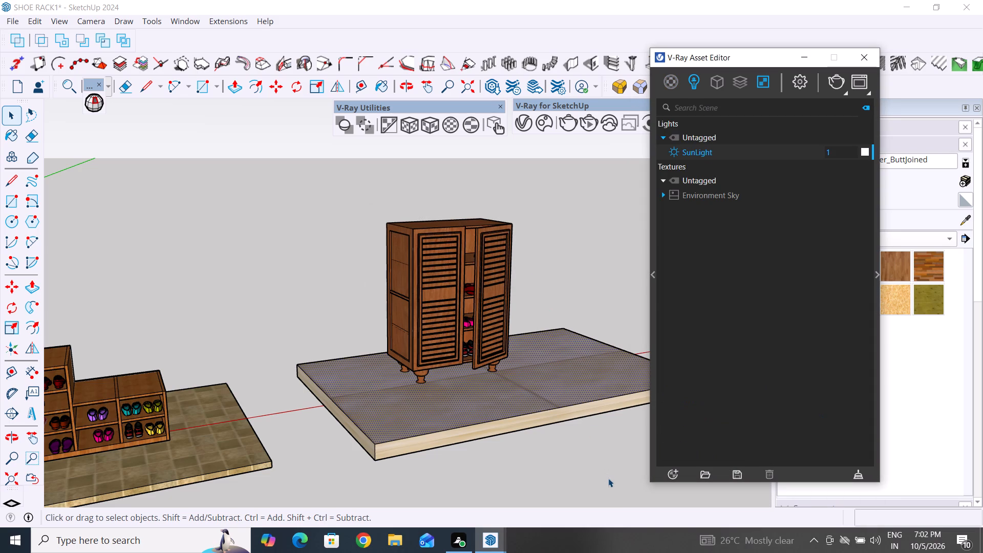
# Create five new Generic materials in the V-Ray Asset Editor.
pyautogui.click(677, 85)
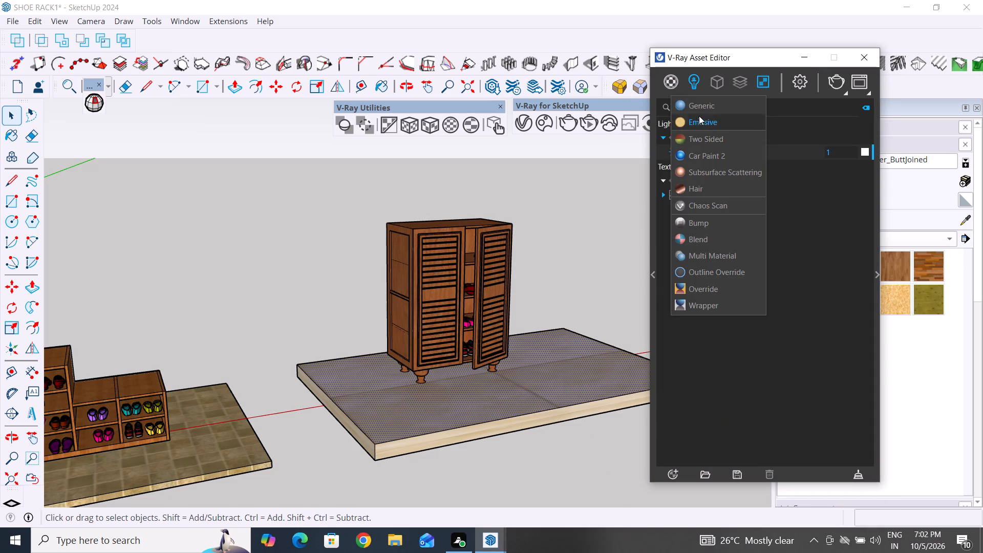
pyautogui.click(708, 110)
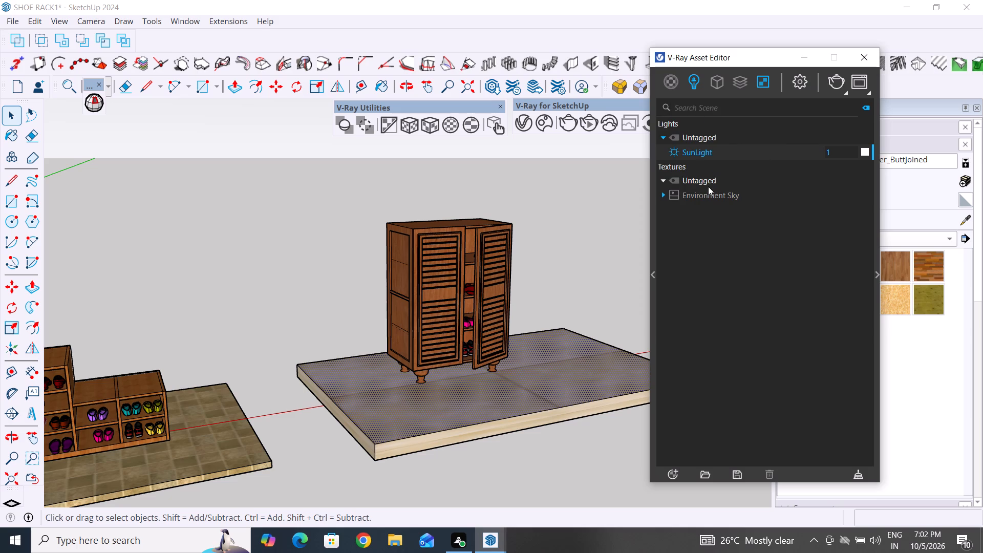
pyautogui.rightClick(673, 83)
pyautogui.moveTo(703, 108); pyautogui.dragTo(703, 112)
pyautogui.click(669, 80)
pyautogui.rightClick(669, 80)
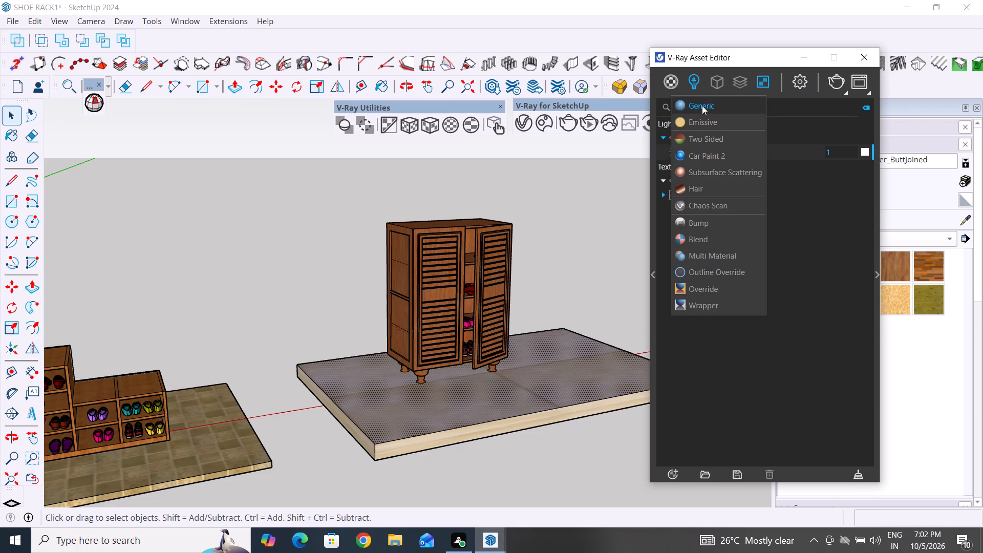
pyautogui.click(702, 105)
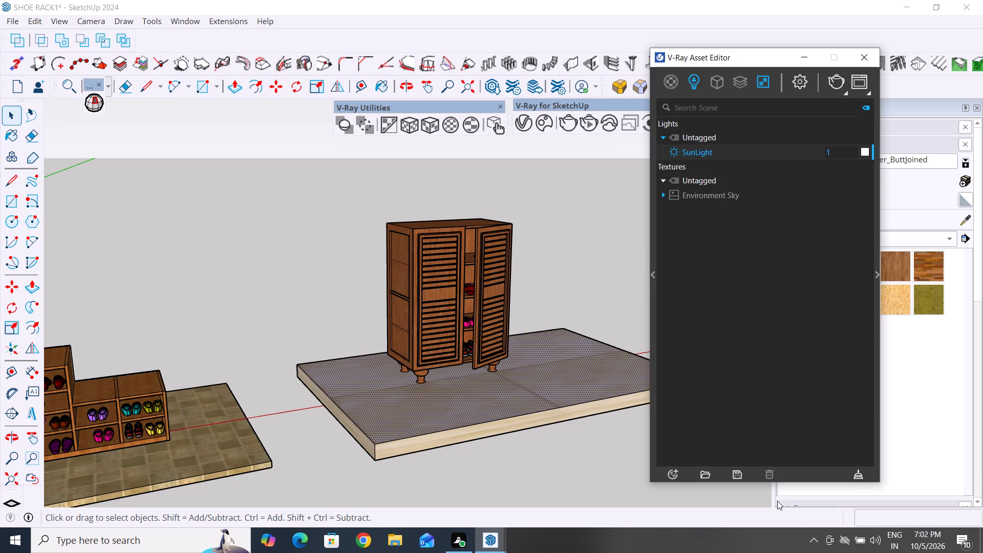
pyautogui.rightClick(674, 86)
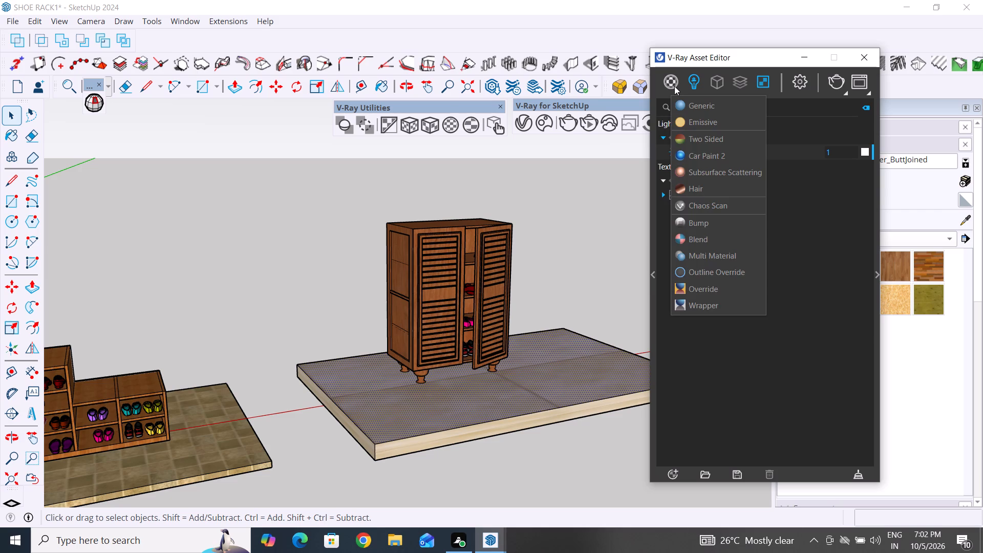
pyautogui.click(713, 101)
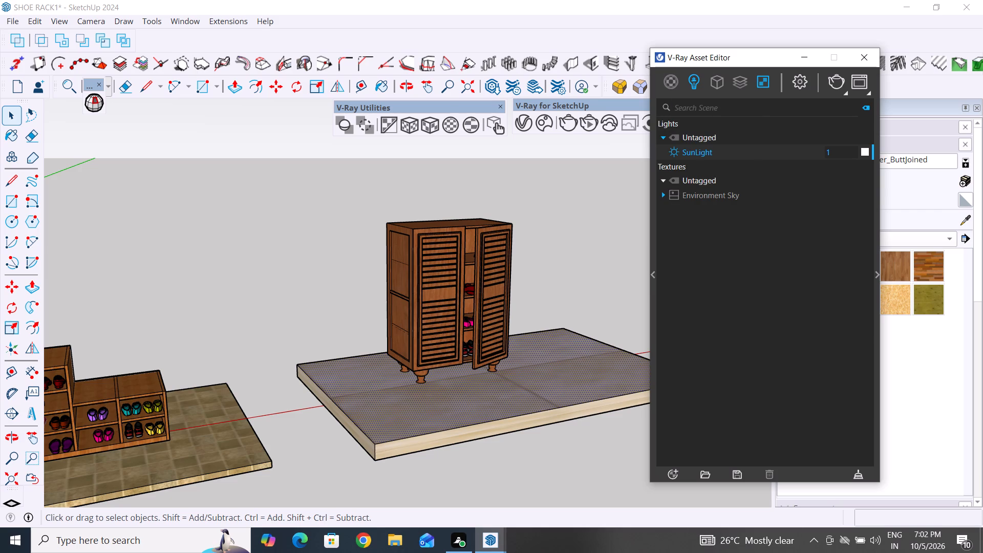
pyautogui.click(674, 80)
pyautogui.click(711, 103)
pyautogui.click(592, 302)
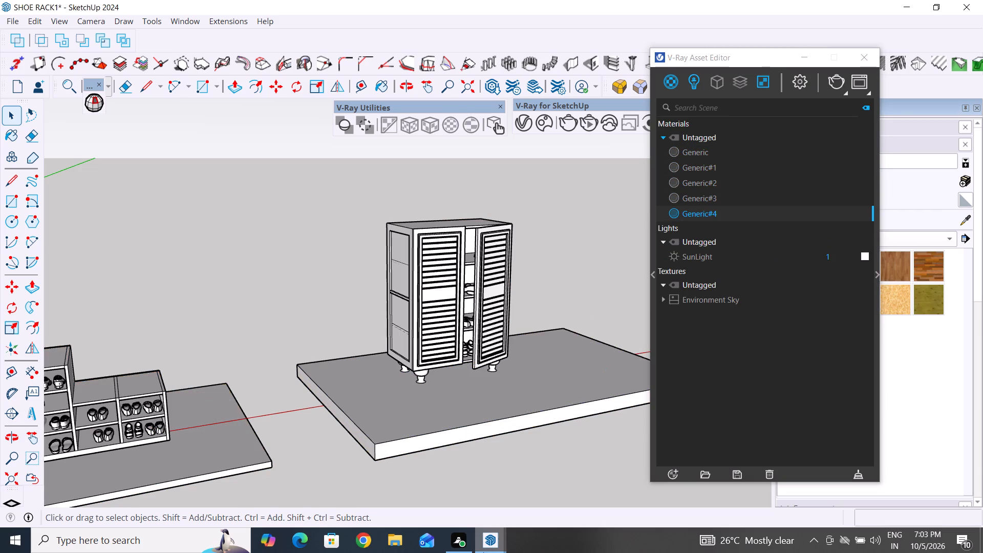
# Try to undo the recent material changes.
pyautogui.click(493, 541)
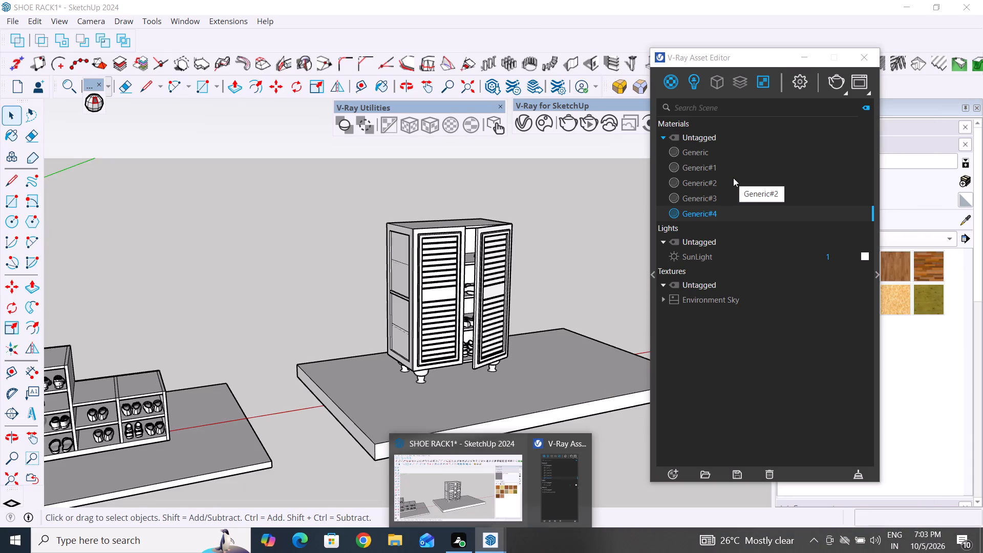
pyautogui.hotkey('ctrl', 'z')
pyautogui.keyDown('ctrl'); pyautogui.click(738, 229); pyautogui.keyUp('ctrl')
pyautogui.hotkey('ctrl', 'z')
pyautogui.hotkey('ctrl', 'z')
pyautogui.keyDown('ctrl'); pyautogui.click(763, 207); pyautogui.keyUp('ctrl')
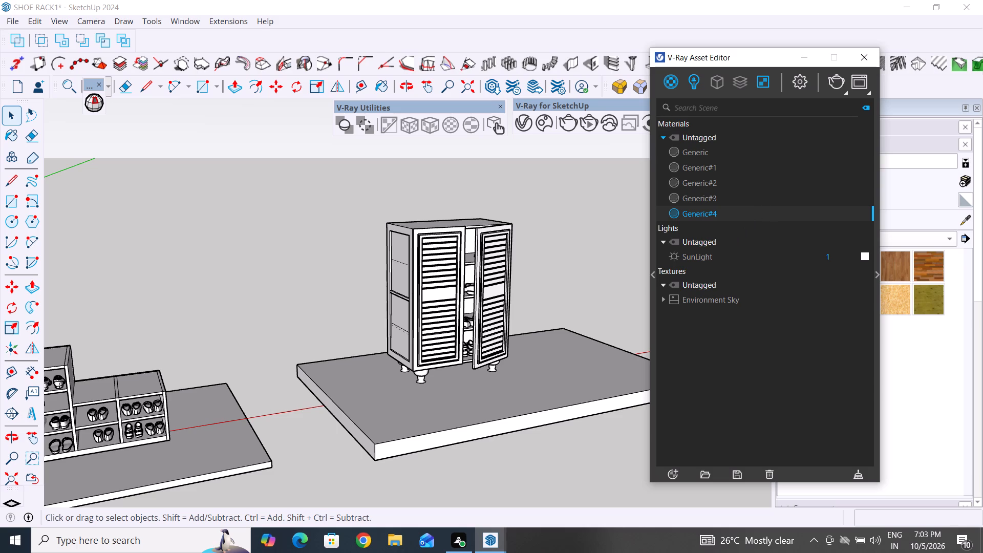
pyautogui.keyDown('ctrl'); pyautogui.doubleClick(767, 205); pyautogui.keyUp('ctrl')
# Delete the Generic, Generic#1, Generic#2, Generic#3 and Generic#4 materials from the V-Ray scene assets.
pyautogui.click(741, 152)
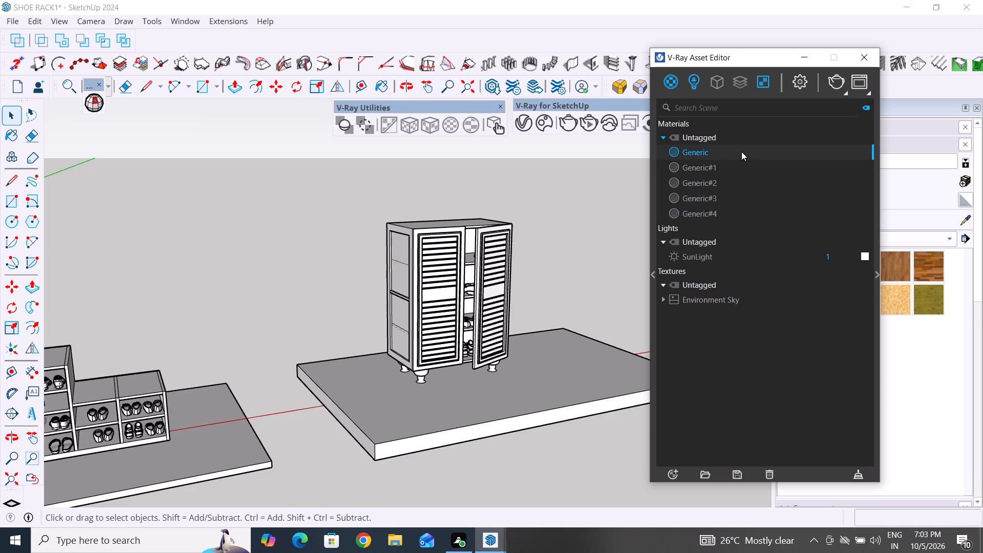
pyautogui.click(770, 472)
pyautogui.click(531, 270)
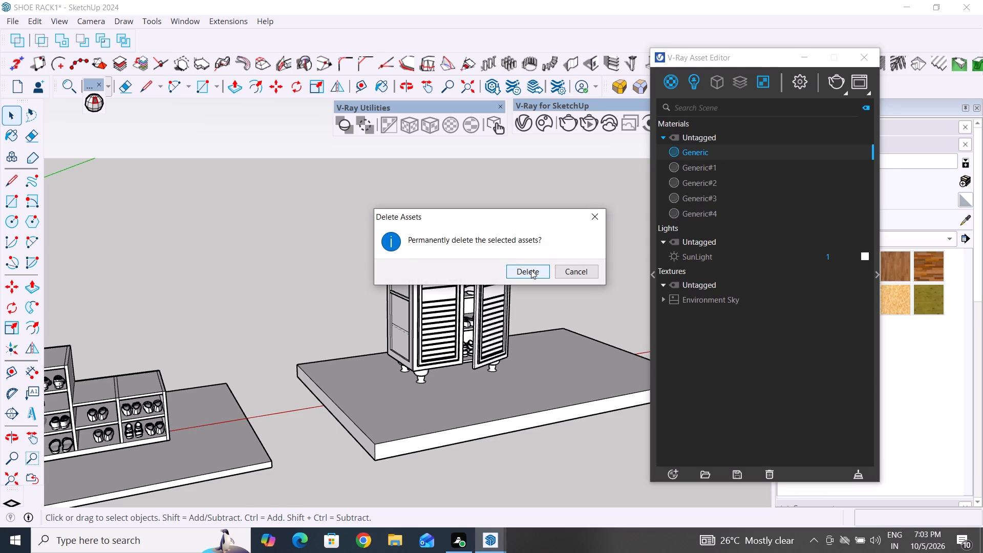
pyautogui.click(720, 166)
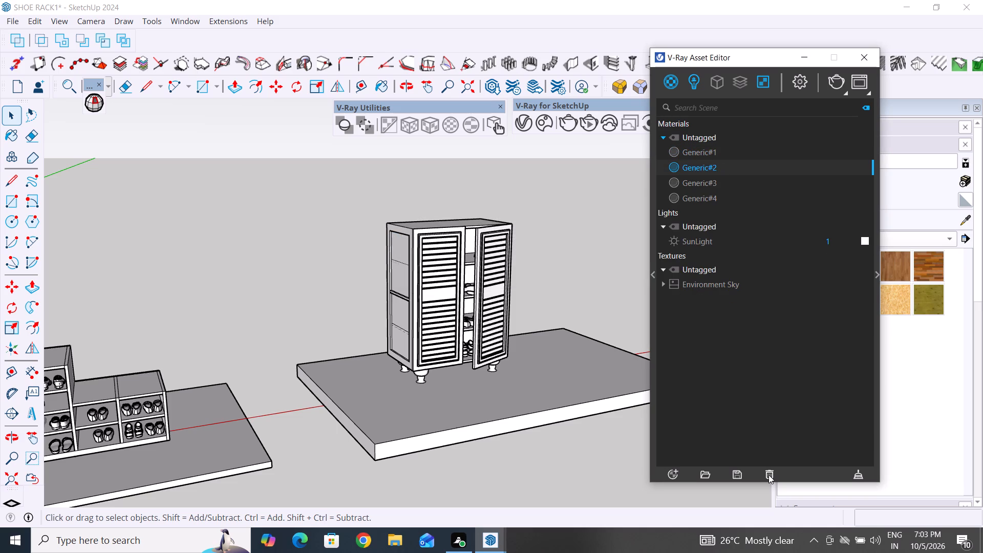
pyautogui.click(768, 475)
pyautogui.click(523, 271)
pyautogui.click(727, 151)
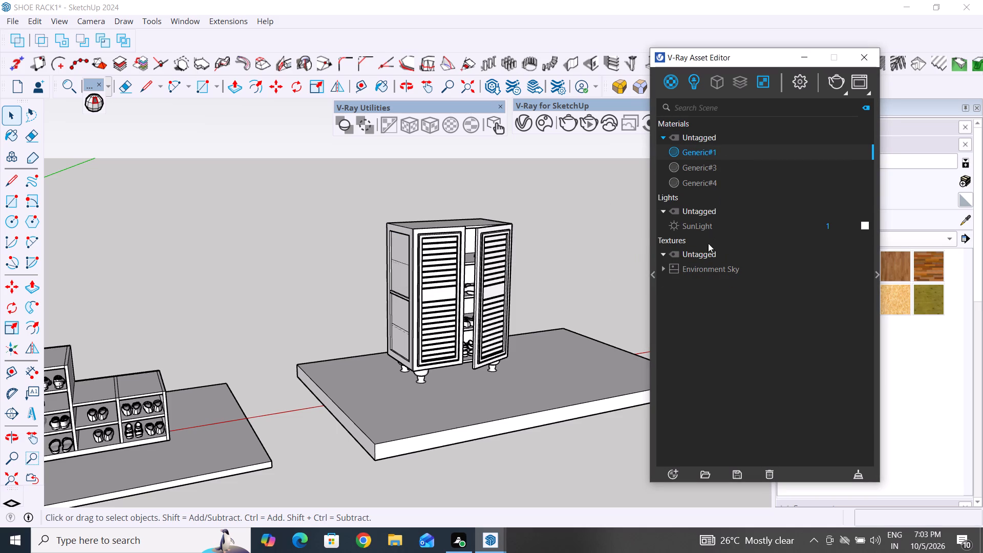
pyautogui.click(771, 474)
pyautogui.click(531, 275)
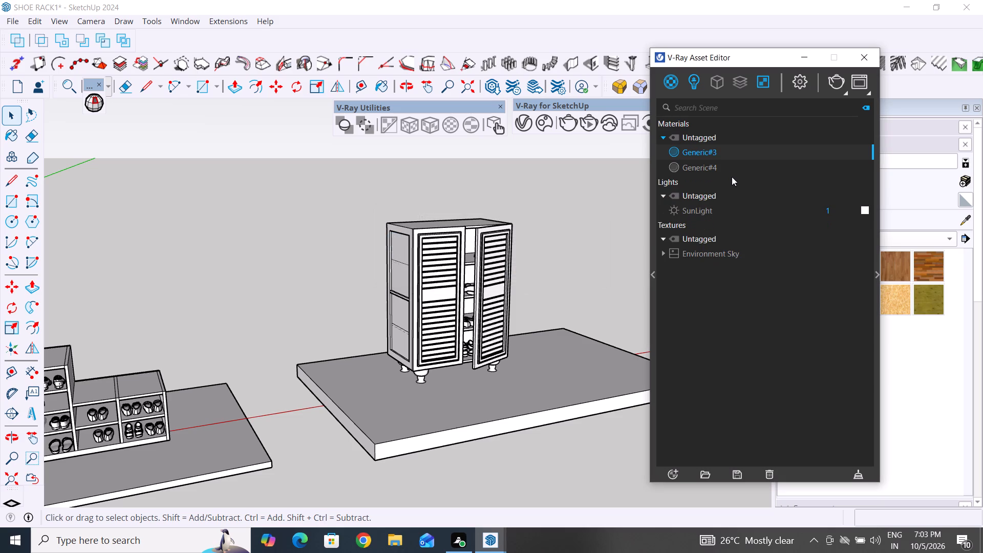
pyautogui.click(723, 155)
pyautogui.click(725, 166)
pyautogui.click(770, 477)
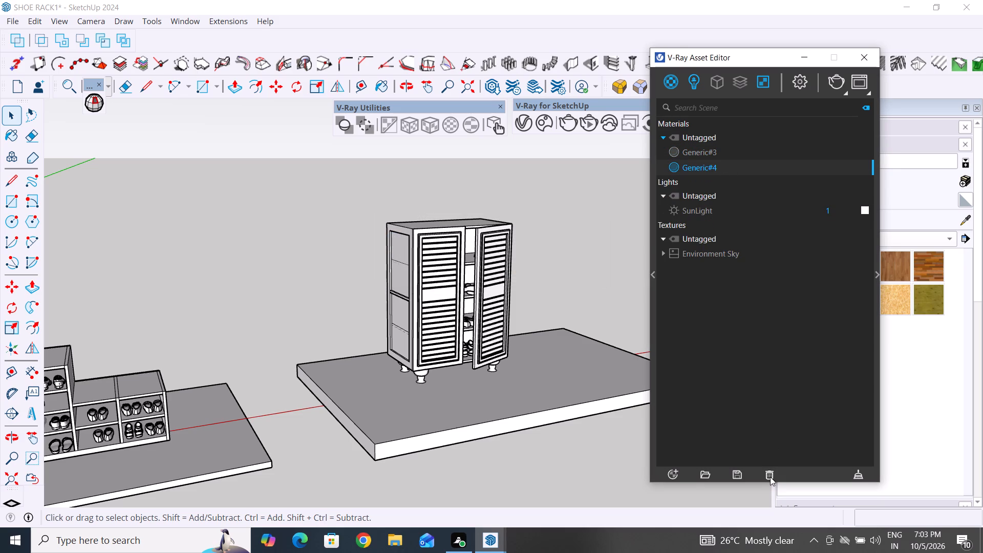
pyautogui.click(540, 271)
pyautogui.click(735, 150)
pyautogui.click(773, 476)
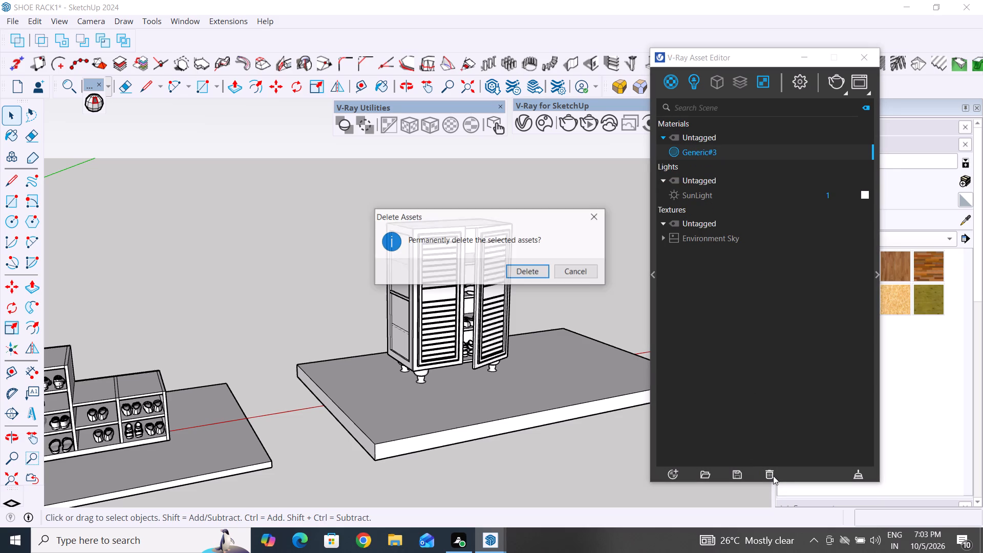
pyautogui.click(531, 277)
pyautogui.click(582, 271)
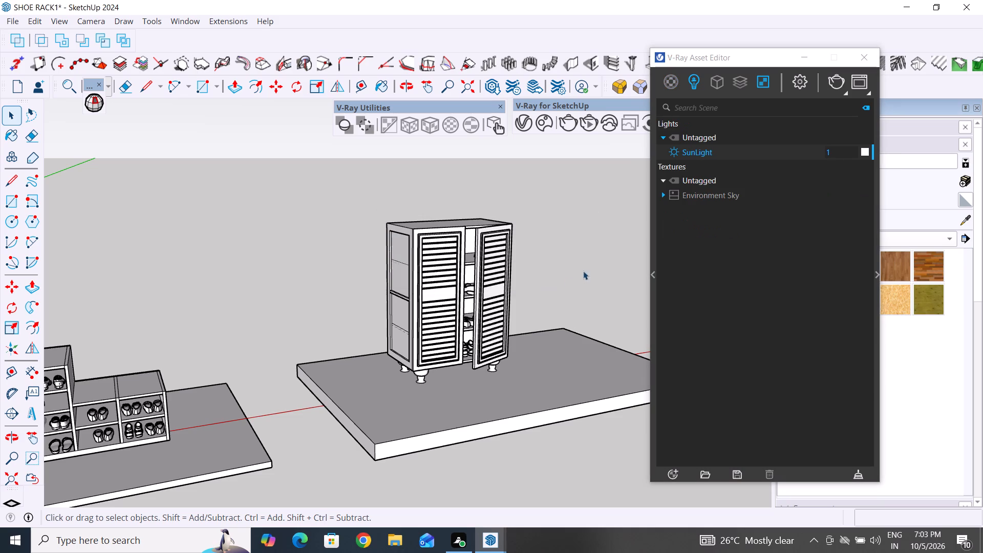
# Paint the top face of the louvered cabinet's slab with Field Square Tile from the Tile materials.
pyautogui.moveTo(595, 430); pyautogui.dragTo(575, 477, button='middle')
pyautogui.click(865, 56)
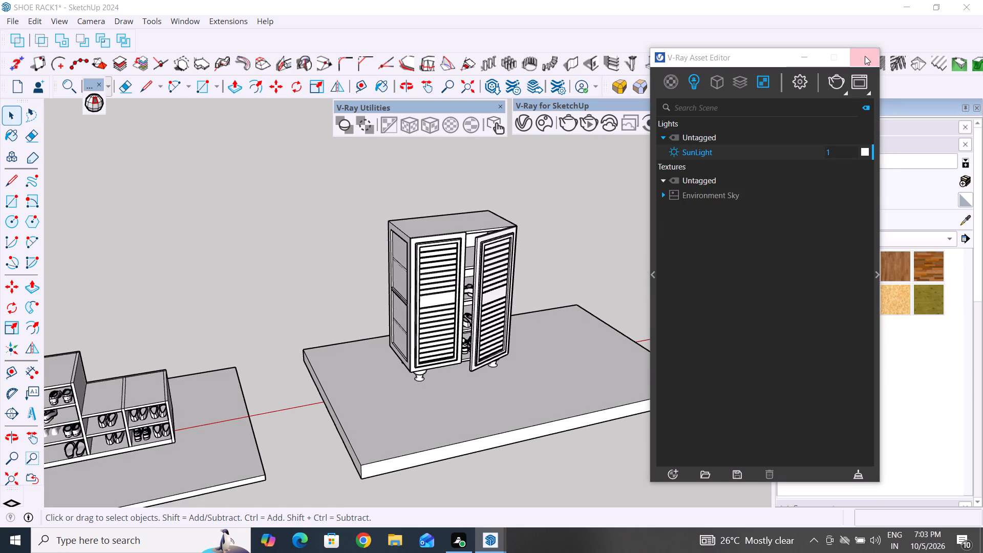
pyautogui.moveTo(706, 440); pyautogui.dragTo(691, 490, button='middle')
pyautogui.click(599, 355)
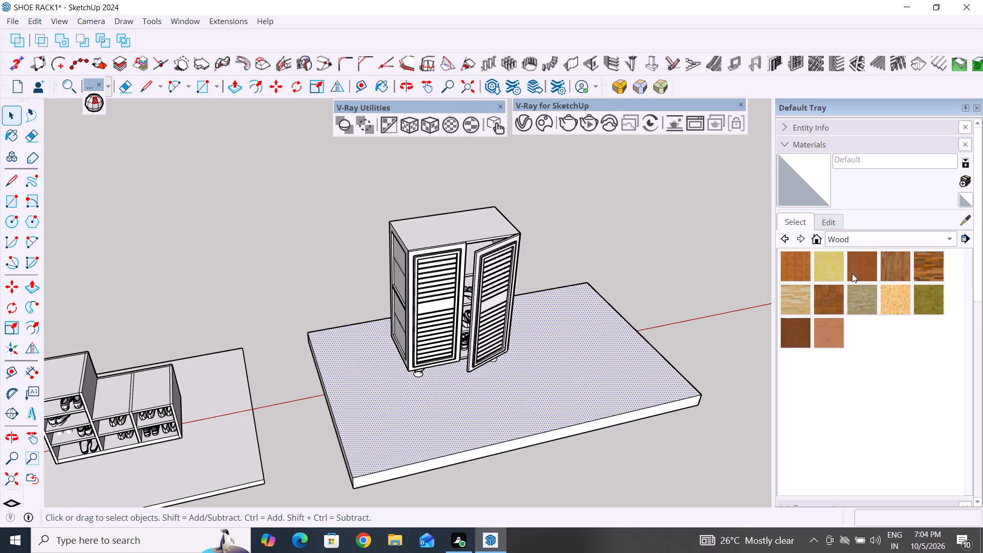
pyautogui.click(875, 233)
pyautogui.click(858, 203)
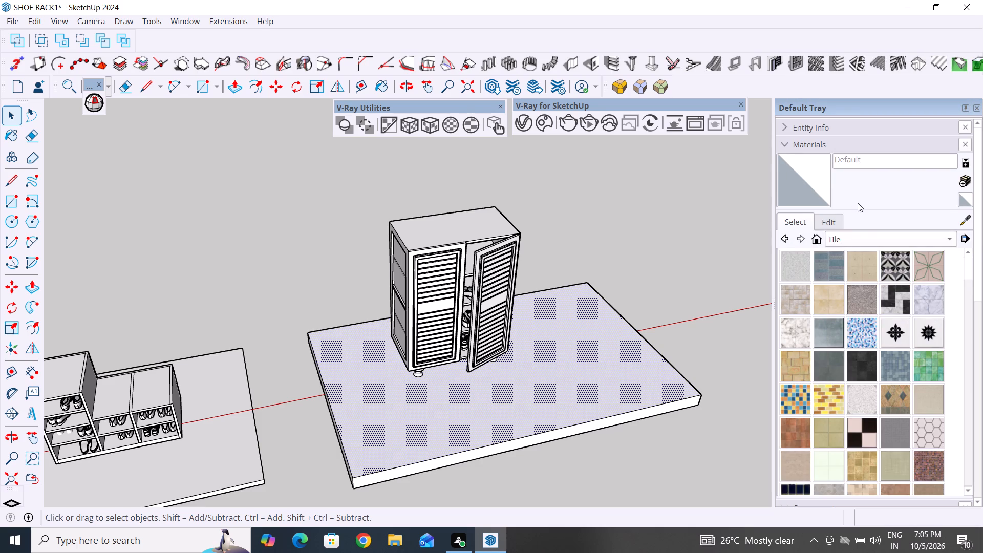
pyautogui.click(829, 299)
pyautogui.click(688, 334)
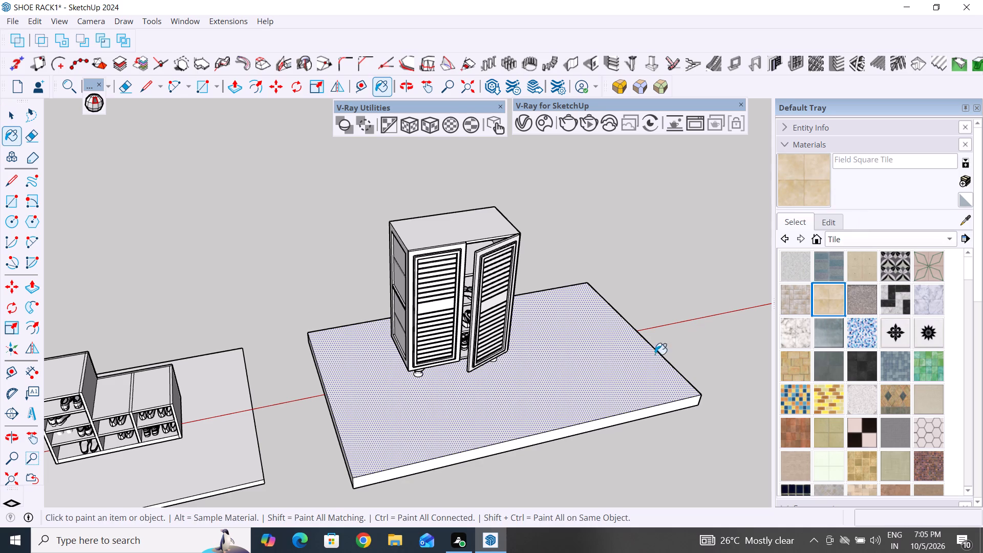
pyautogui.click(626, 364)
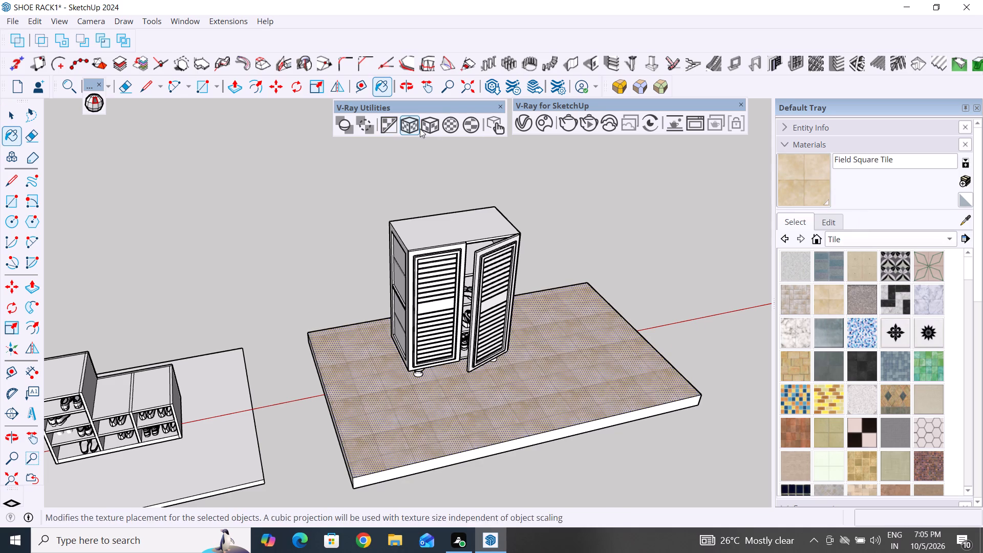
# Apply V-Ray cubic projection to the Field Square Tile texture on the louvered cabinet's slab for larger tiles.
pyautogui.click(430, 131)
pyautogui.click(518, 372)
pyautogui.scroll(-5, 340, 407)
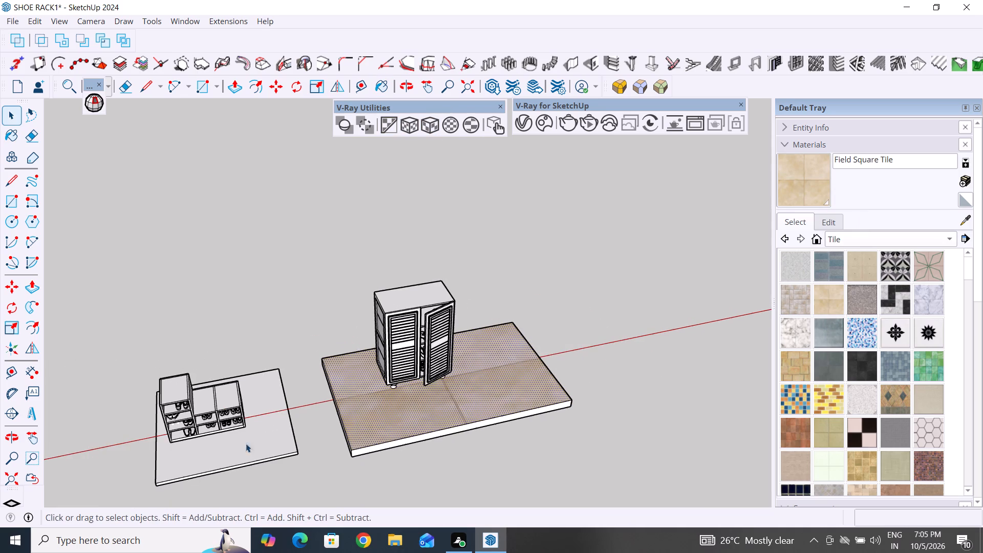
# Paint the open shoe rack's slab with Encaustic Tile Circular 02 from the Tile materials.
pyautogui.click(237, 436)
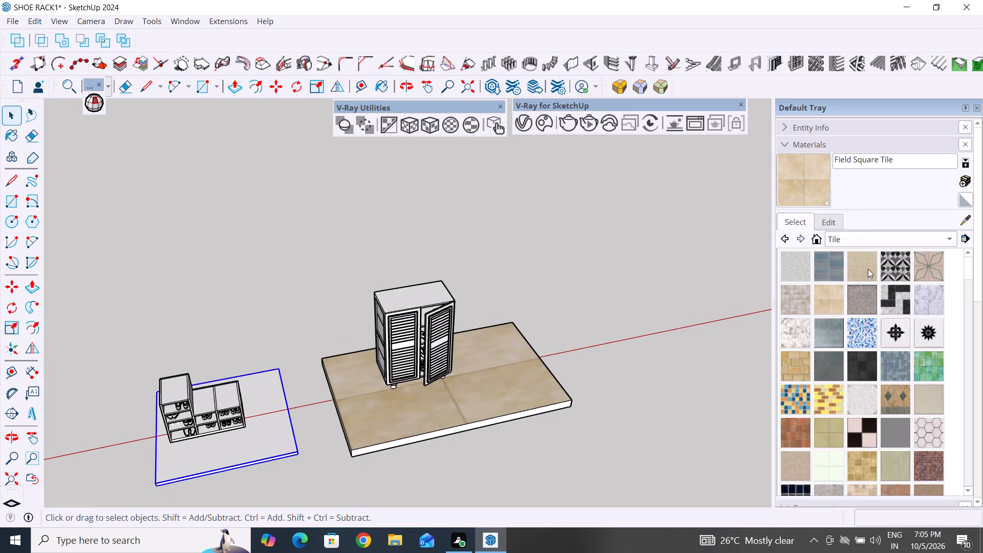
pyautogui.click(916, 269)
pyautogui.click(239, 450)
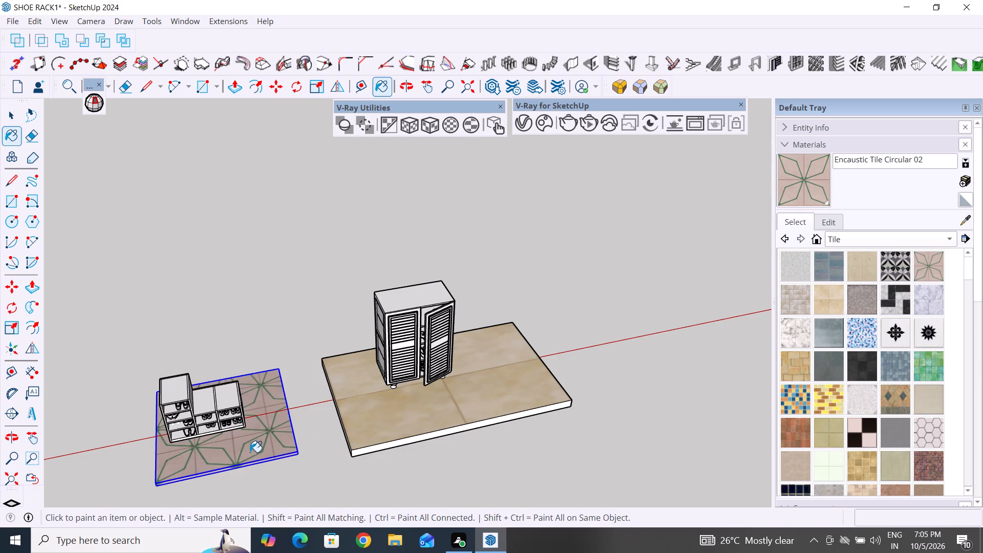
pyautogui.click(20, 112)
pyautogui.click(220, 290)
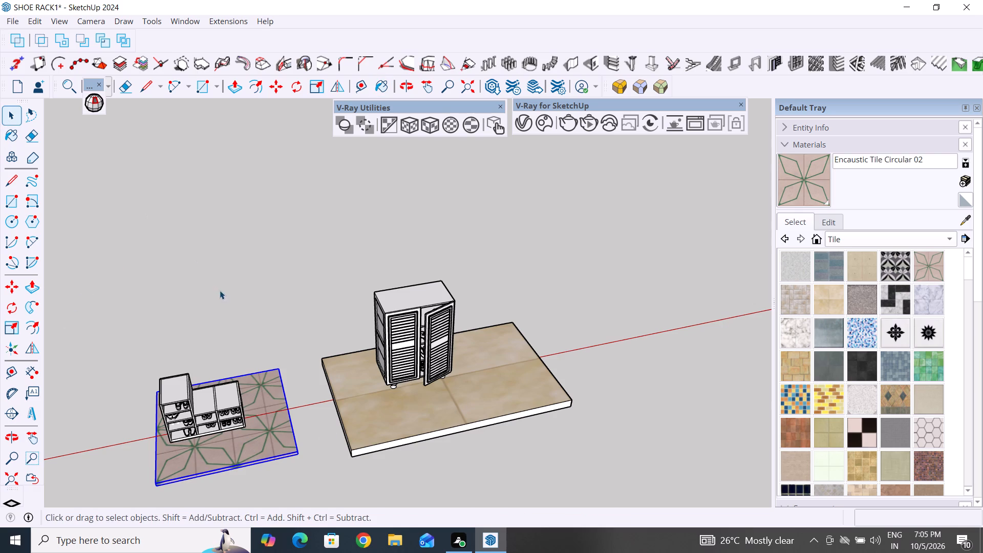
# Paint the louvered cabinet's back face with Wood Cherry Original from the Wood materials.
pyautogui.scroll(8, 364, 344)
pyautogui.moveTo(460, 365); pyautogui.dragTo(483, 359, button='middle')
pyautogui.scroll(-8, 487, 359)
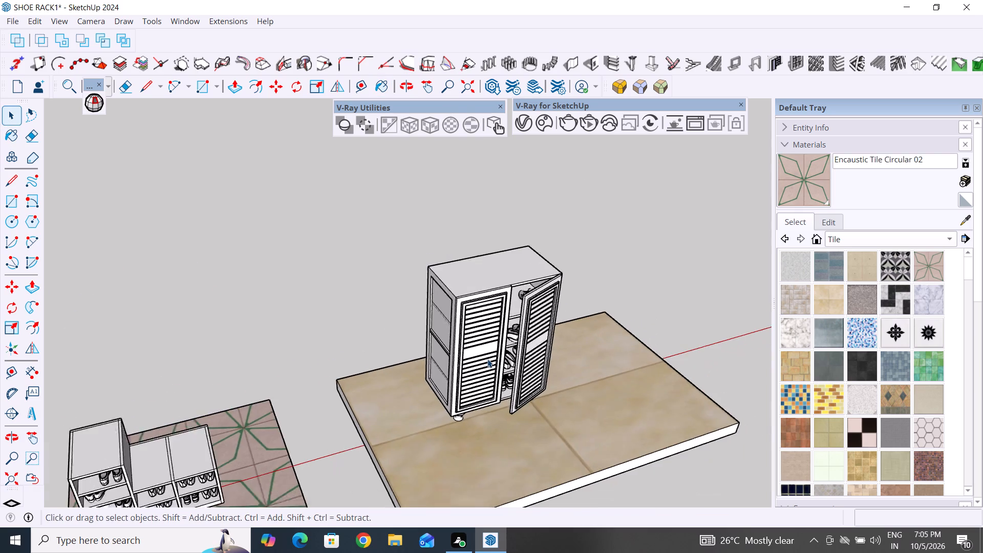
pyautogui.scroll(-2, 487, 359)
pyautogui.moveTo(322, 454); pyautogui.dragTo(568, 356, button='middle')
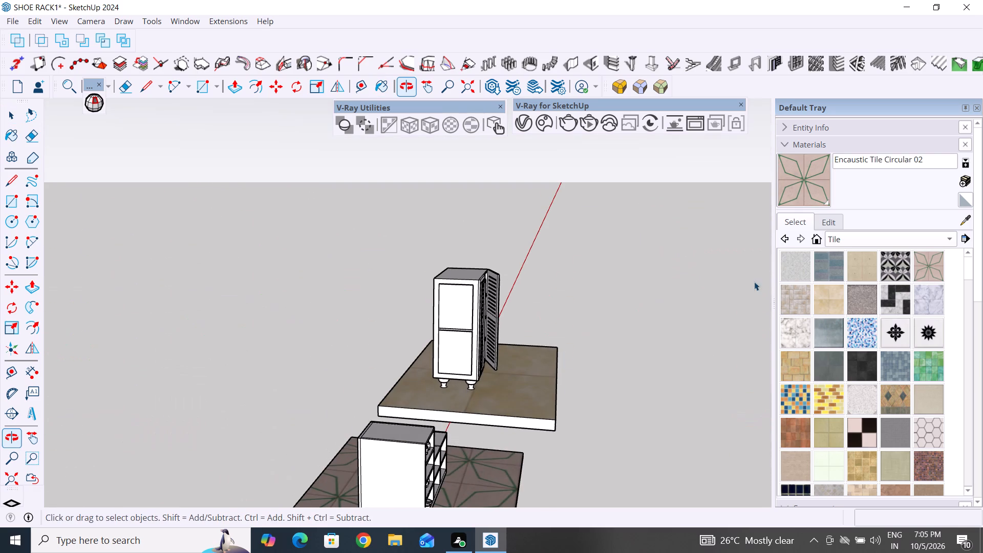
pyautogui.click(873, 236)
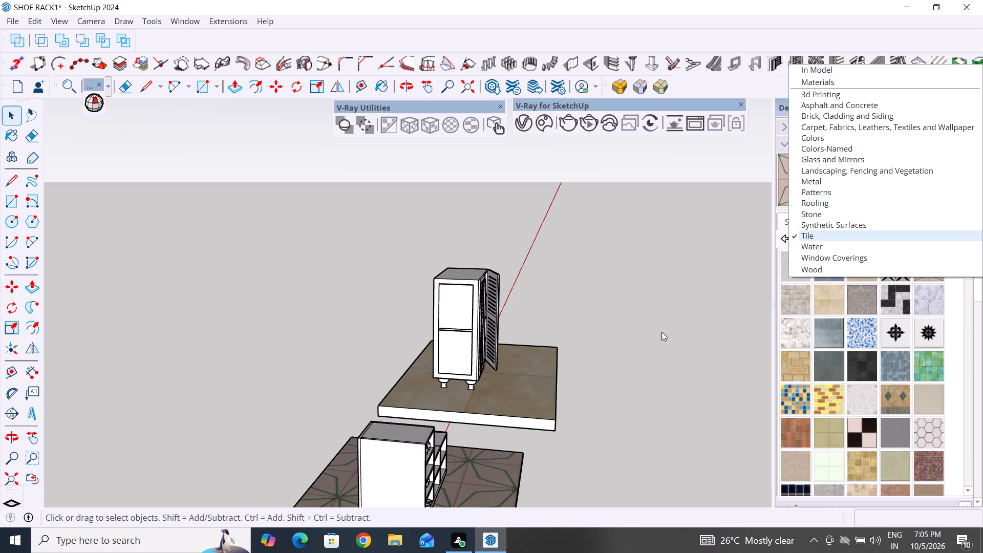
pyautogui.scroll(-4, 598, 390)
pyautogui.moveTo(631, 388); pyautogui.dragTo(410, 433, button='middle')
pyautogui.scroll(5, 521, 395)
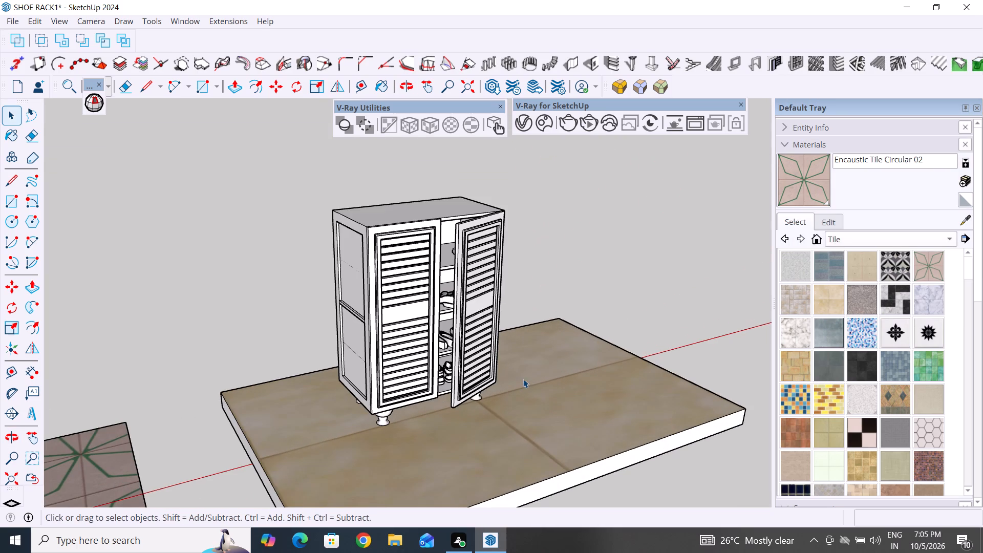
pyautogui.click(858, 238)
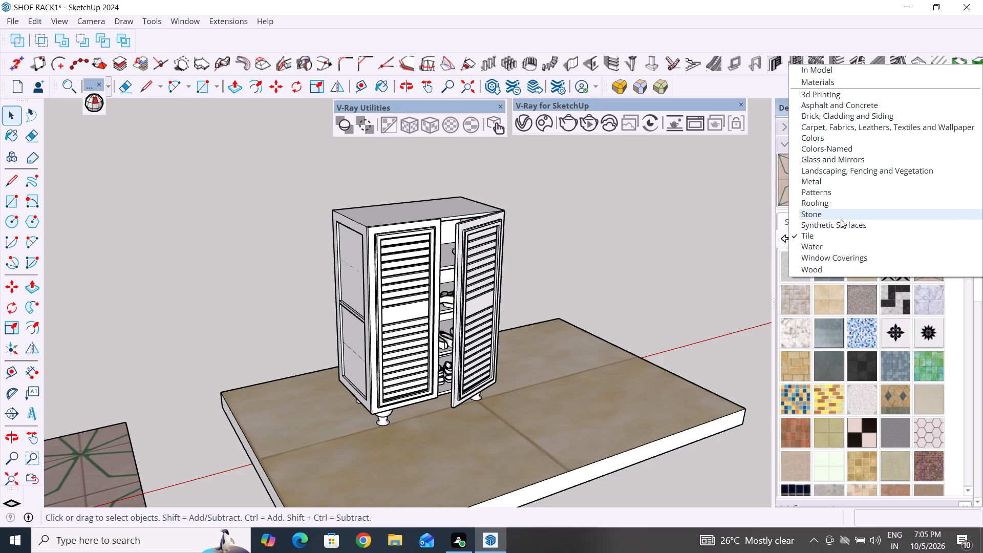
pyautogui.click(826, 264)
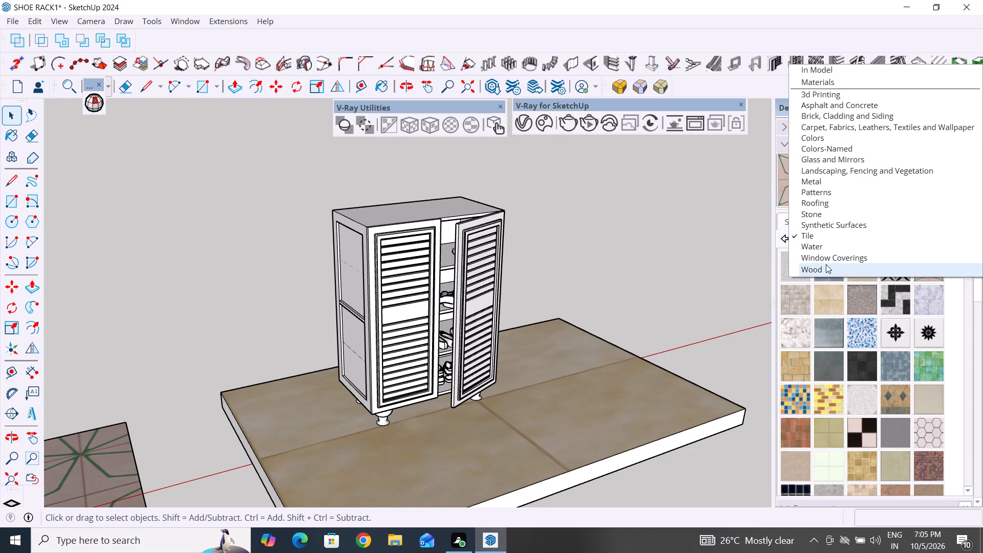
pyautogui.click(863, 265)
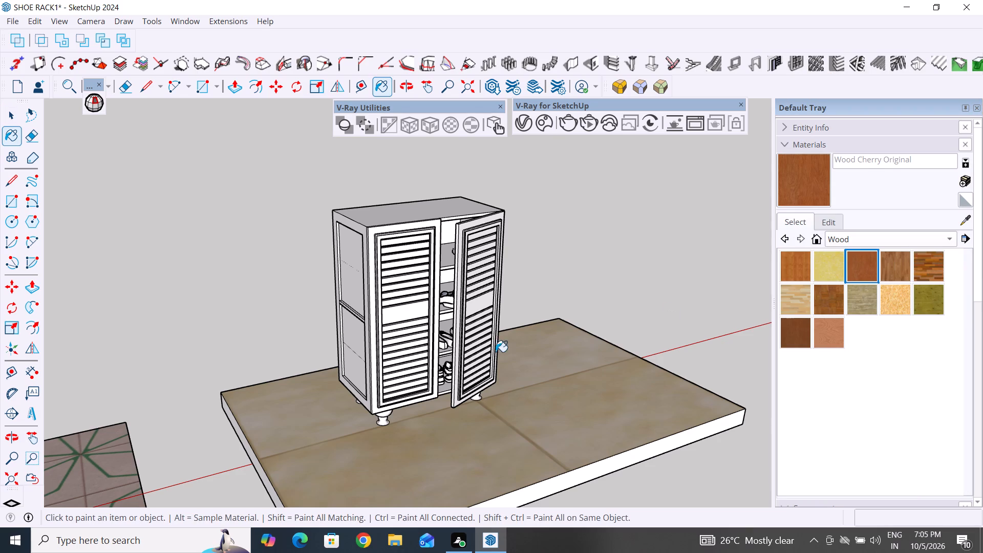
pyautogui.moveTo(391, 293); pyautogui.dragTo(805, 358, button='middle')
pyautogui.moveTo(410, 368); pyautogui.dragTo(551, 349, button='middle')
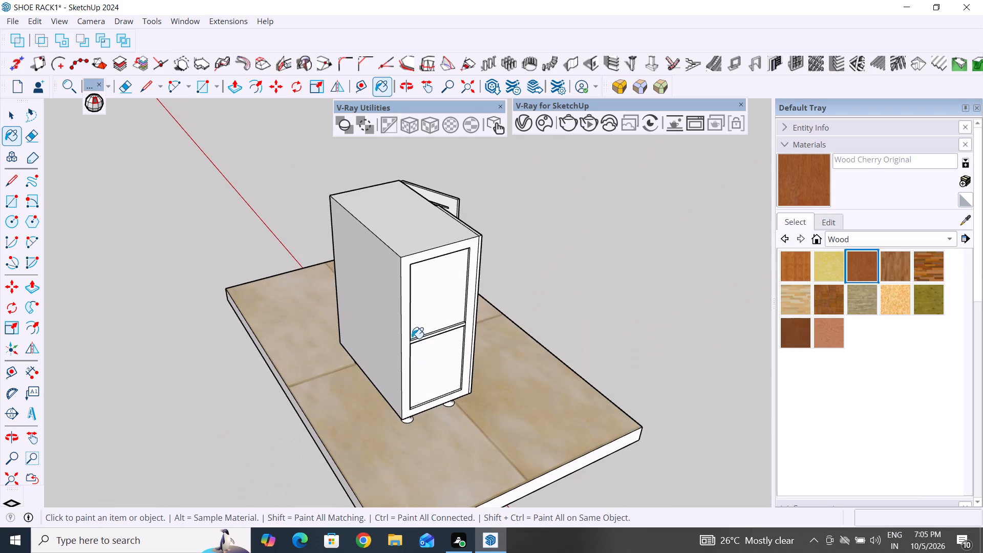
pyautogui.moveTo(387, 331); pyautogui.dragTo(569, 290, button='middle')
pyautogui.click(420, 316)
# Paint the frame and both recessed panels on the cabinet's side with Wood Cherry Original.
pyautogui.moveTo(488, 328); pyautogui.dragTo(337, 333, button='middle')
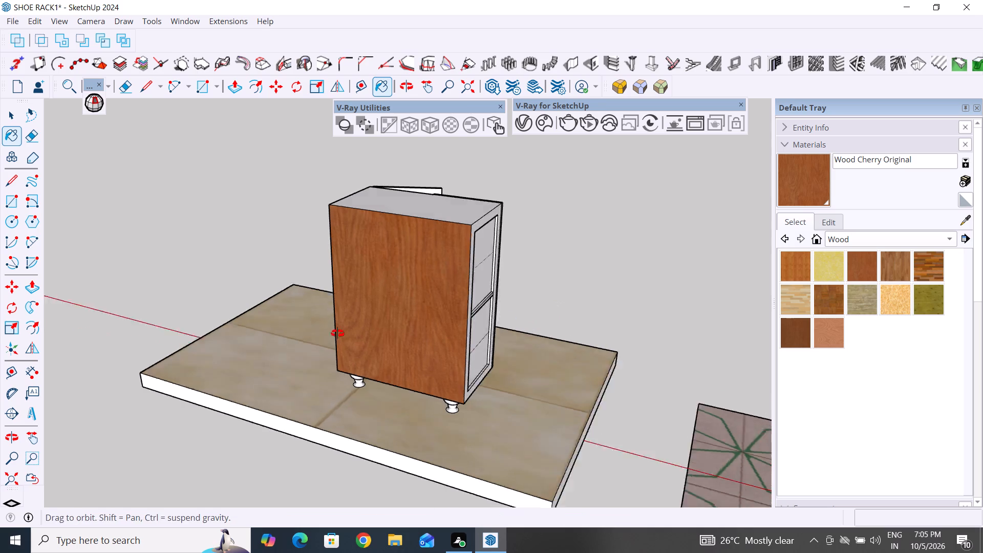
pyautogui.moveTo(337, 333); pyautogui.dragTo(252, 318, button='middle')
pyautogui.scroll(4, 447, 241)
pyautogui.click(378, 276)
pyautogui.scroll(5, 344, 264)
pyautogui.click(328, 227)
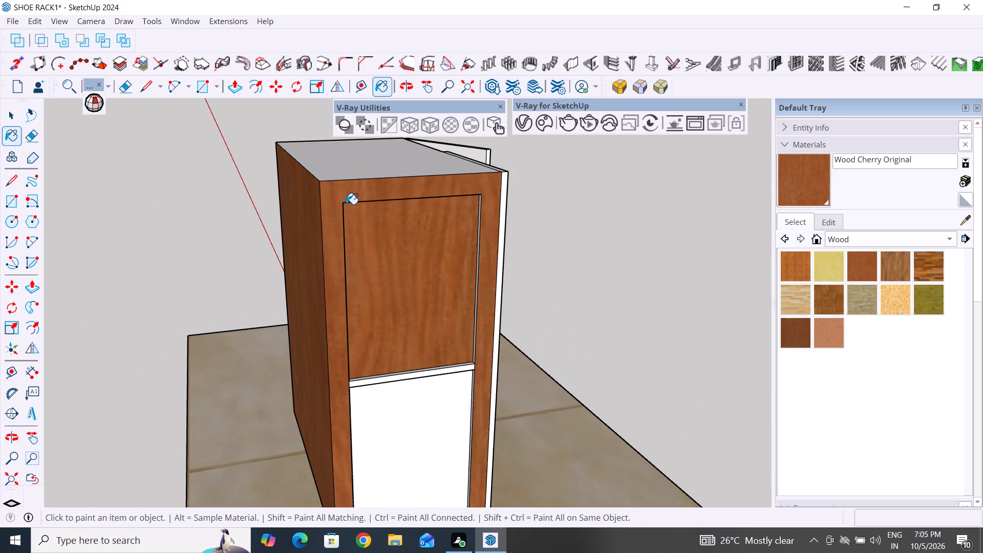
pyautogui.scroll(4, 348, 200)
pyautogui.scroll(-12, 399, 272)
pyautogui.scroll(5, 423, 462)
pyautogui.click(429, 394)
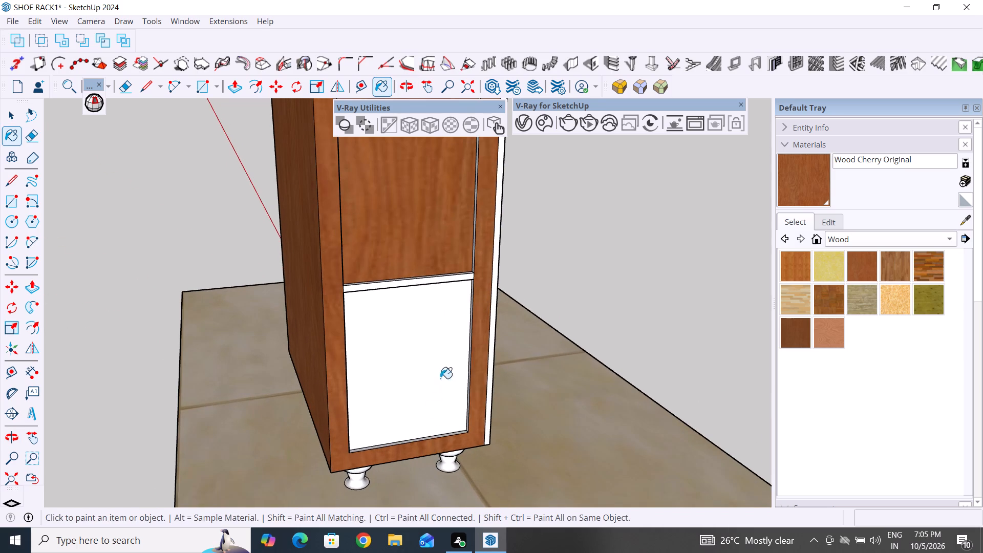
# Paint the side panels' vertical recess edges and the middle rail's front and top faces with Wood Cherry Original.
pyautogui.moveTo(439, 347); pyautogui.dragTo(322, 315, button='middle')
pyautogui.scroll(1, 431, 344)
pyautogui.scroll(9, 322, 251)
pyautogui.click(324, 256)
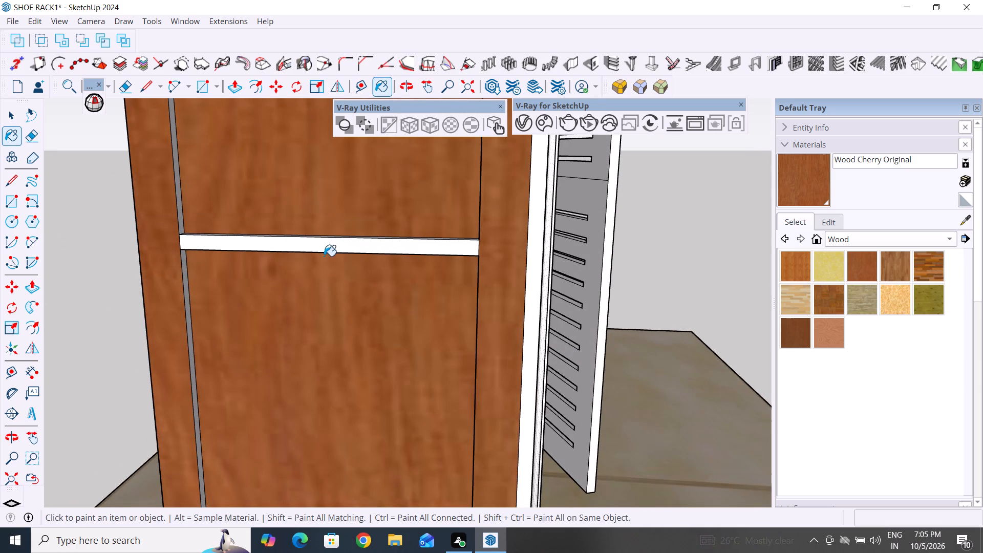
pyautogui.click(346, 253)
pyautogui.moveTo(454, 315); pyautogui.dragTo(313, 357, button='middle')
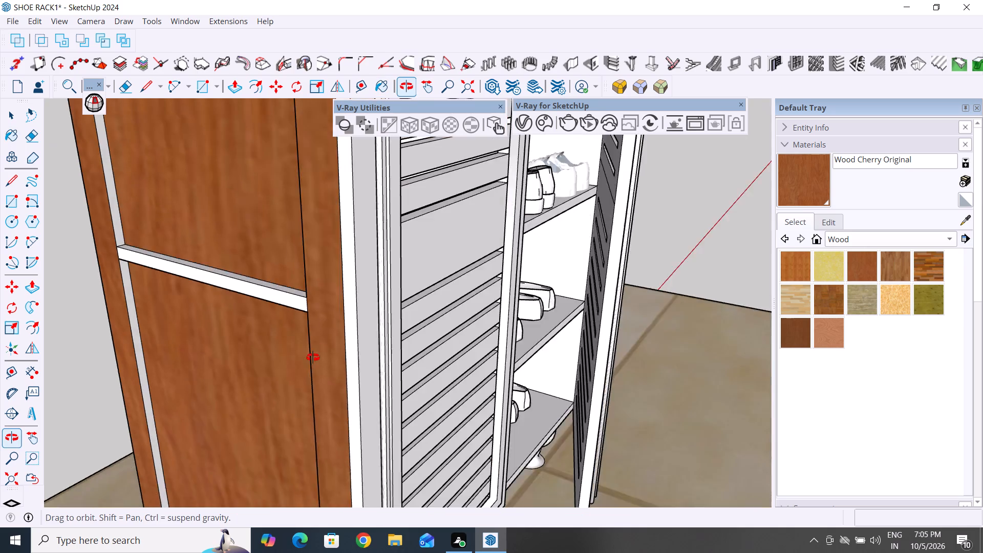
pyautogui.moveTo(313, 357); pyautogui.dragTo(268, 366, button='middle')
pyautogui.scroll(8, 148, 298)
pyautogui.click(166, 291)
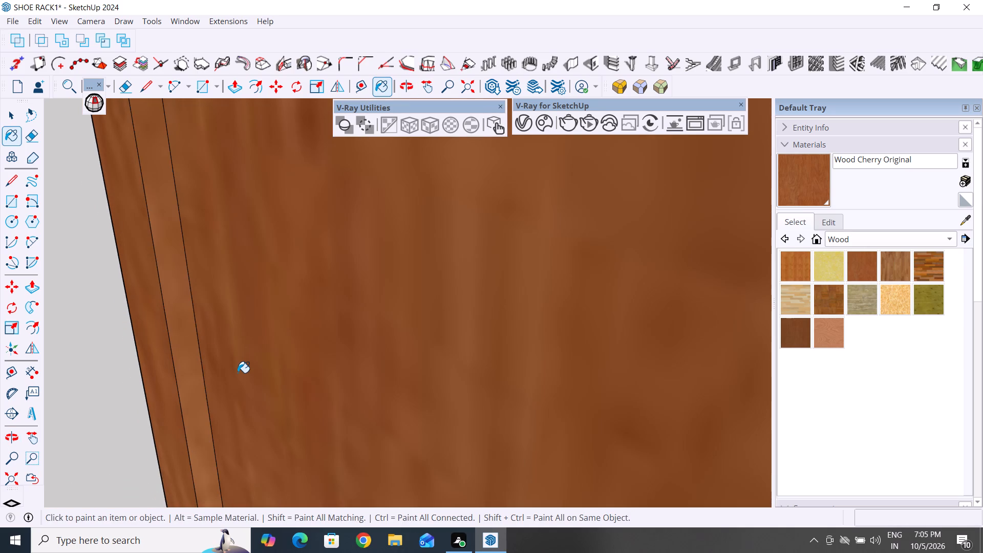
pyautogui.scroll(-16, 238, 380)
pyautogui.scroll(5, 193, 221)
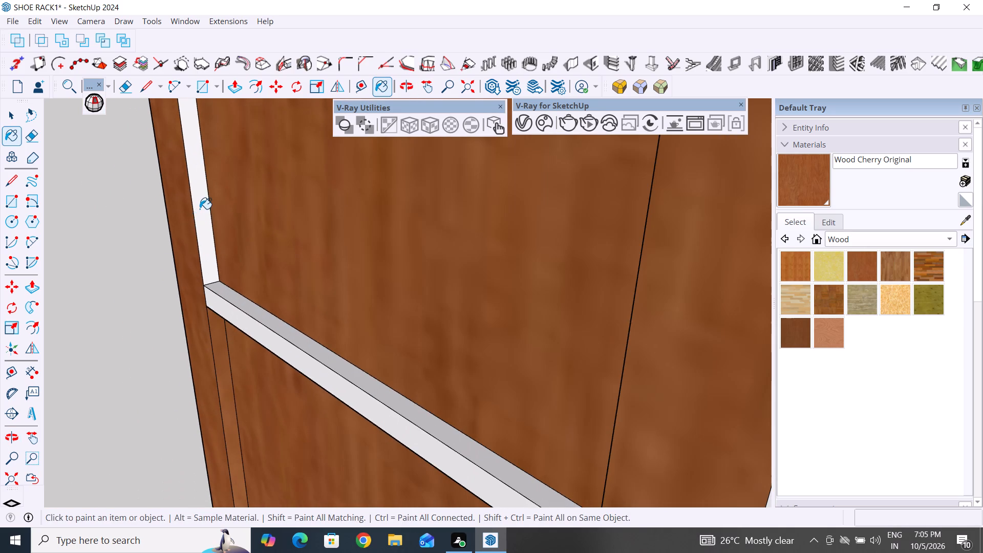
pyautogui.click(200, 209)
pyautogui.click(247, 317)
pyautogui.click(262, 319)
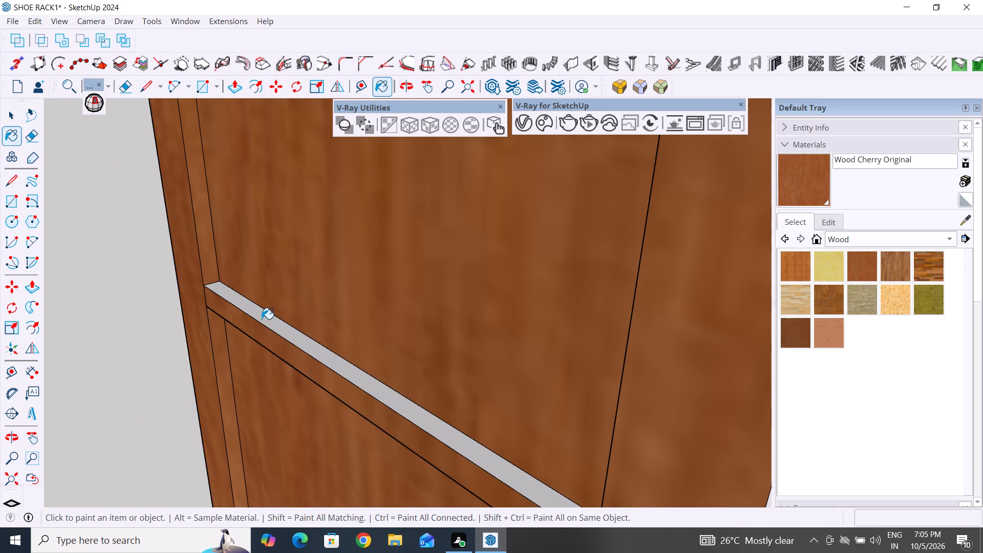
# Paint the underside of the side's middle rail and the lower panel's bottom recess edge with Wood Cherry Original.
pyautogui.moveTo(270, 370); pyautogui.dragTo(344, 250, button='middle')
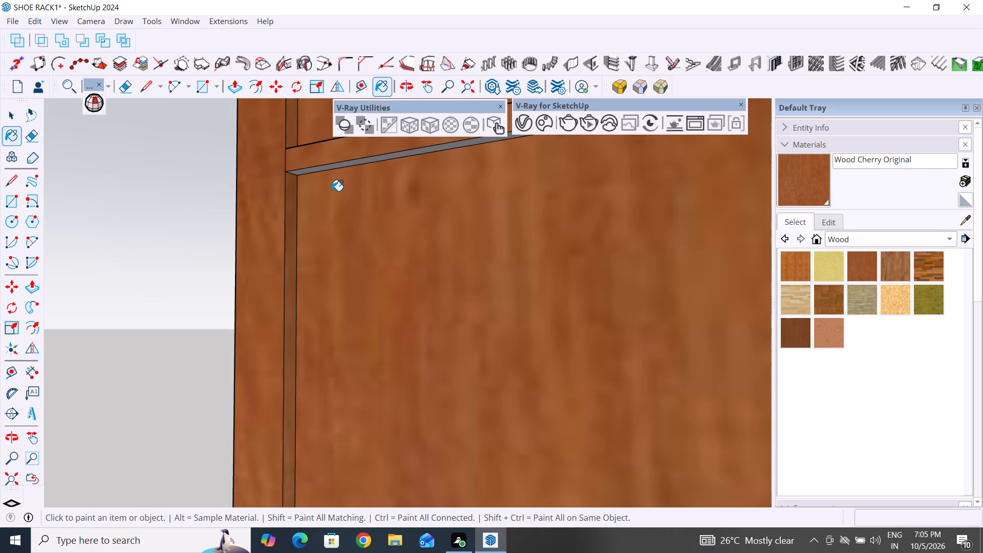
pyautogui.click(342, 172)
pyautogui.scroll(11, 345, 166)
pyautogui.click(349, 166)
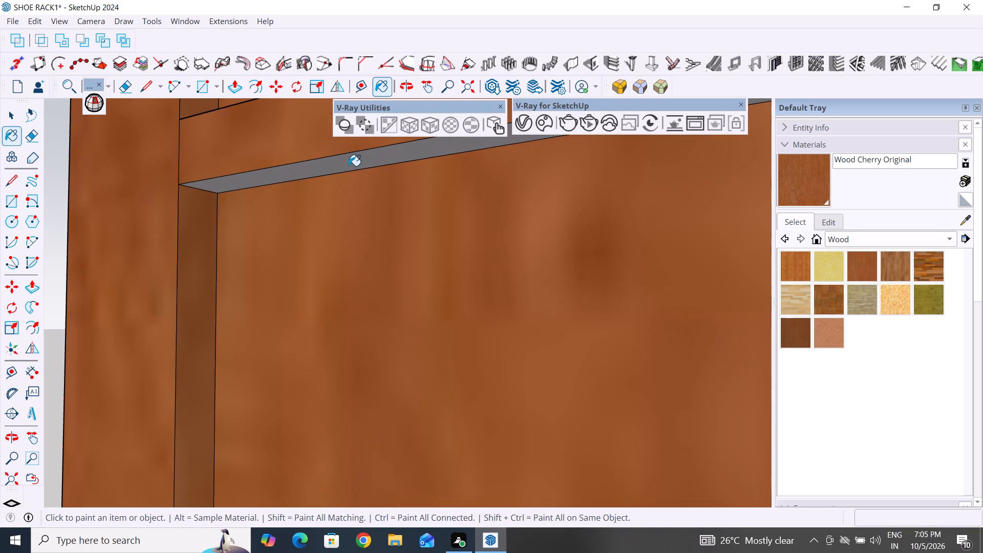
pyautogui.scroll(-20, 346, 185)
pyautogui.scroll(-4, 346, 185)
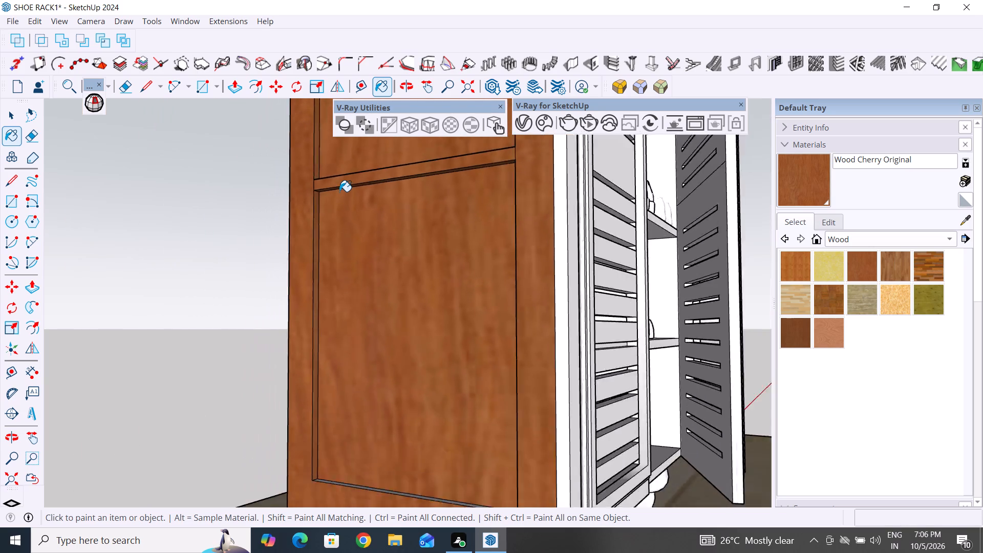
pyautogui.scroll(-6, 339, 192)
pyautogui.moveTo(353, 297); pyautogui.dragTo(324, 481, button='middle')
pyautogui.scroll(6, 344, 410)
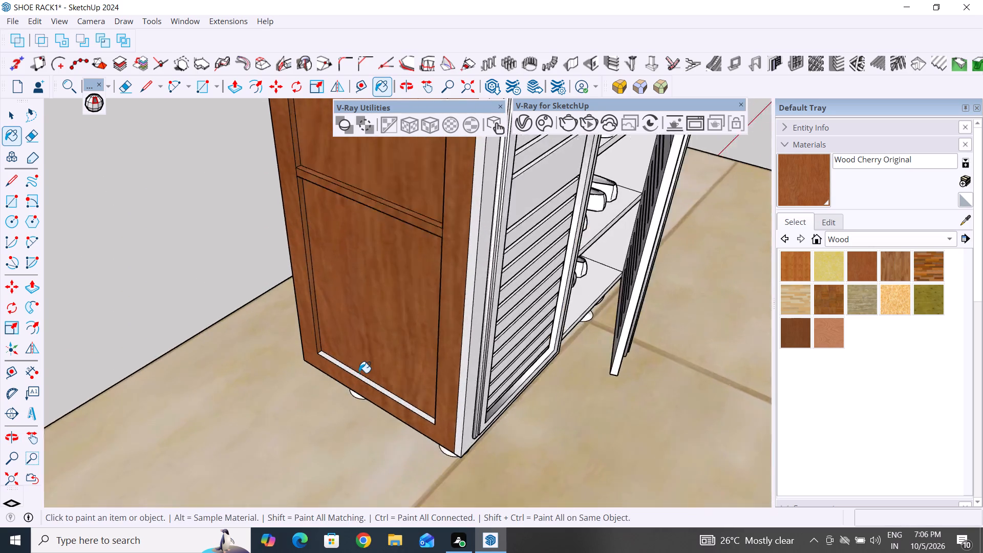
pyautogui.scroll(9, 359, 373)
pyautogui.click(359, 387)
pyautogui.click(363, 386)
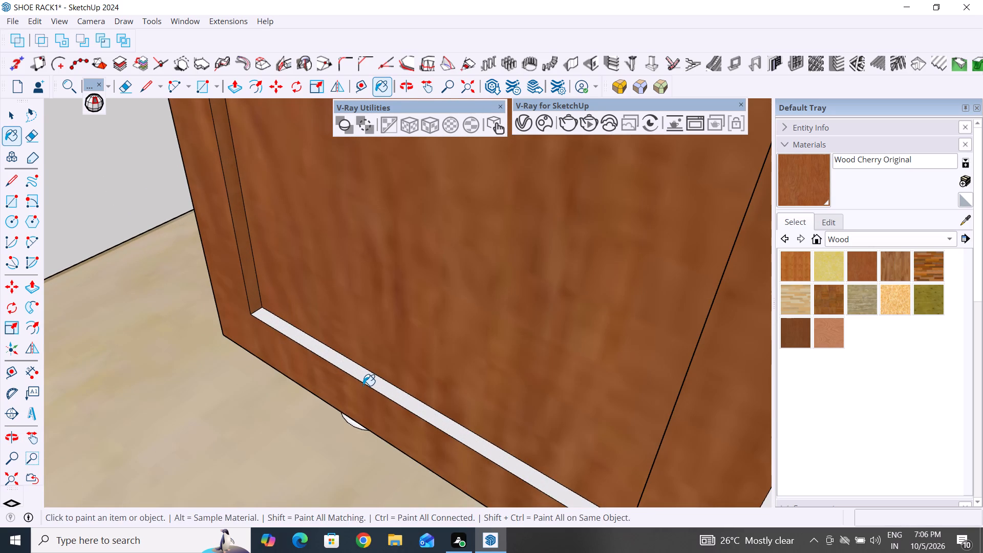
pyautogui.scroll(10, 374, 382)
pyautogui.click(375, 381)
# Paint the cabinet's front frame and the narrow strip at its side corner with Wood Cherry Original.
pyautogui.scroll(-7, 375, 381)
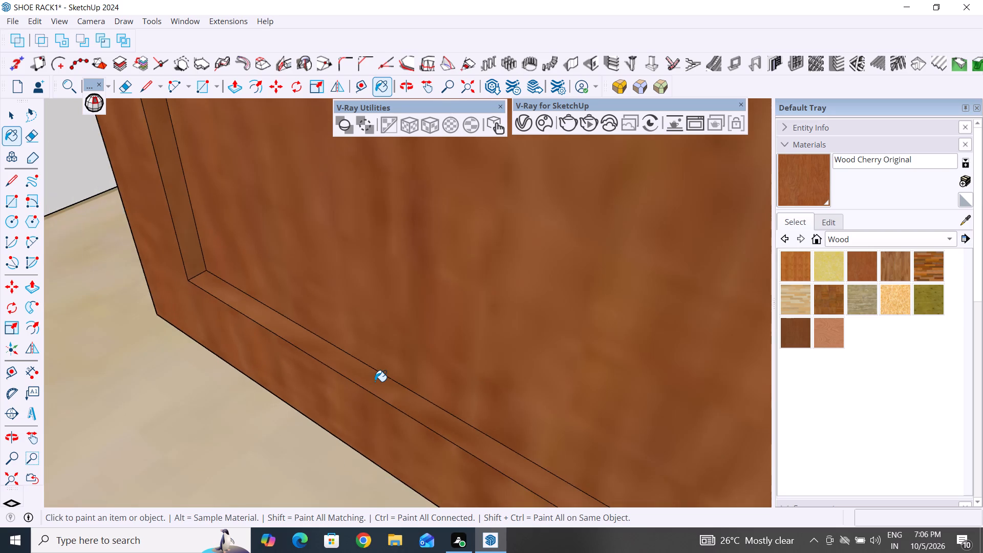
pyautogui.scroll(-17, 375, 381)
pyautogui.click(463, 413)
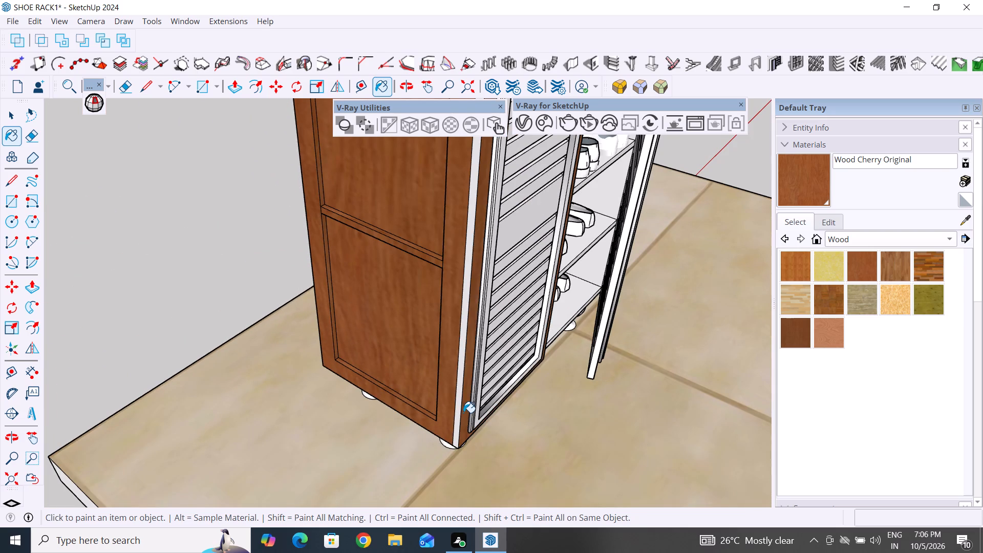
pyautogui.click(458, 408)
# Paint the two lowest louvre slats of the closed door with Wood Cherry Original.
pyautogui.moveTo(512, 382); pyautogui.dragTo(448, 342, button='middle')
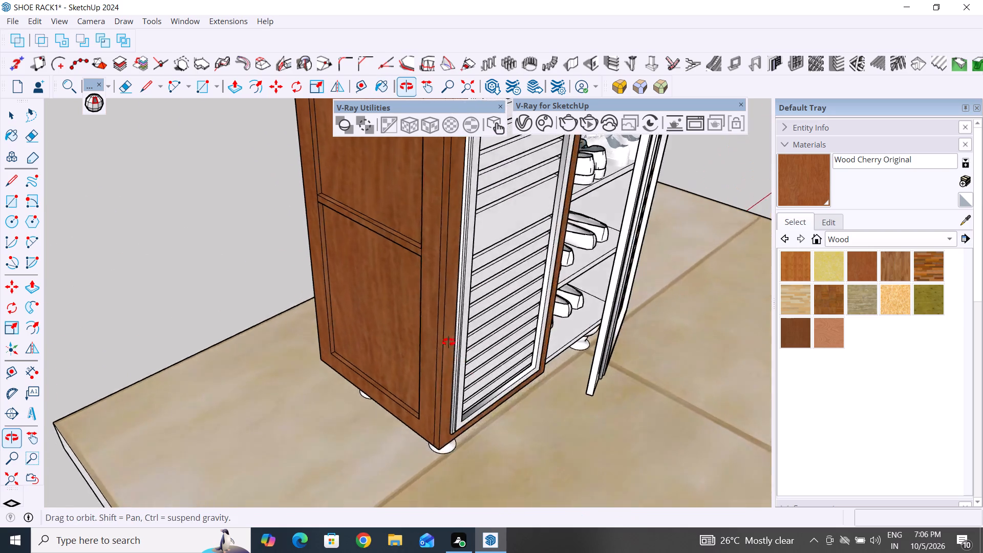
pyautogui.moveTo(448, 342); pyautogui.dragTo(415, 289, button='middle')
pyautogui.click(485, 369)
pyautogui.click(489, 354)
pyautogui.click(490, 349)
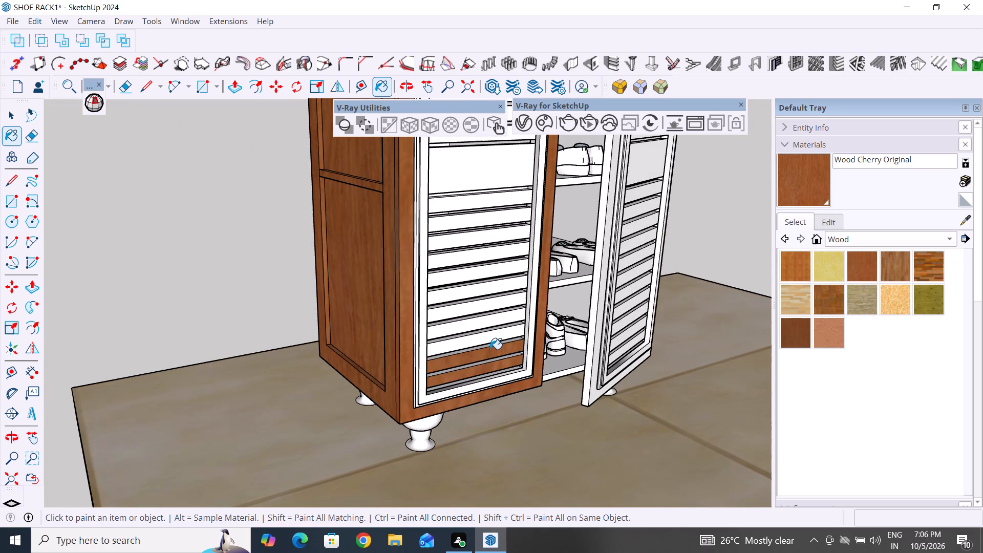
pyautogui.click(490, 343)
# Paint the closed louvered door's frame, including its inner bottom edge, with Wood Cherry Original.
pyautogui.scroll(6, 490, 343)
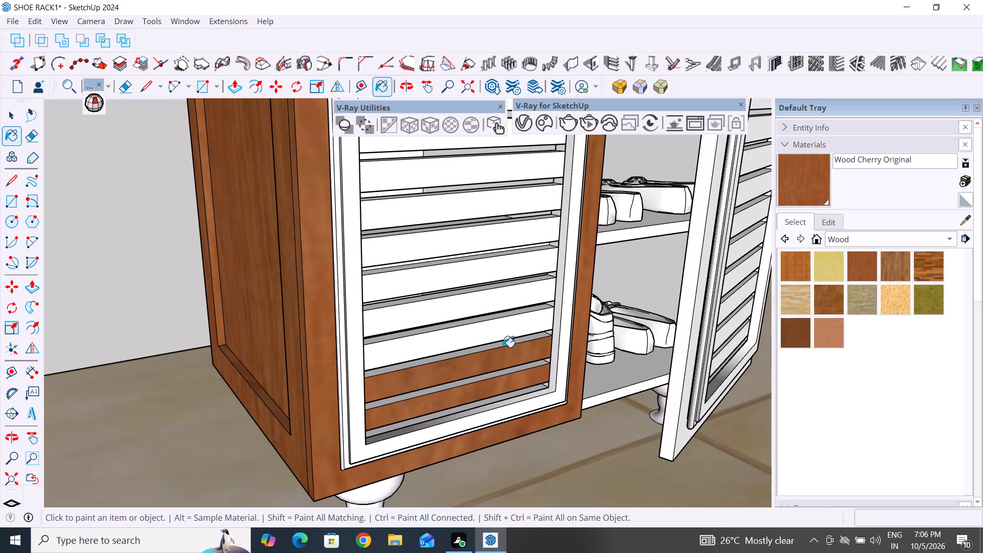
pyautogui.moveTo(465, 422); pyautogui.dragTo(524, 417, button='middle')
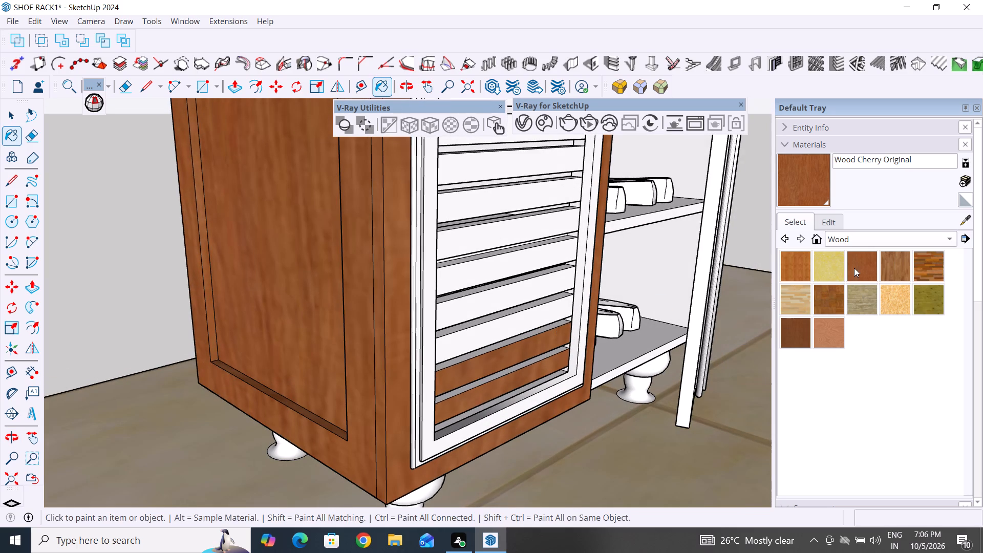
pyautogui.click(515, 415)
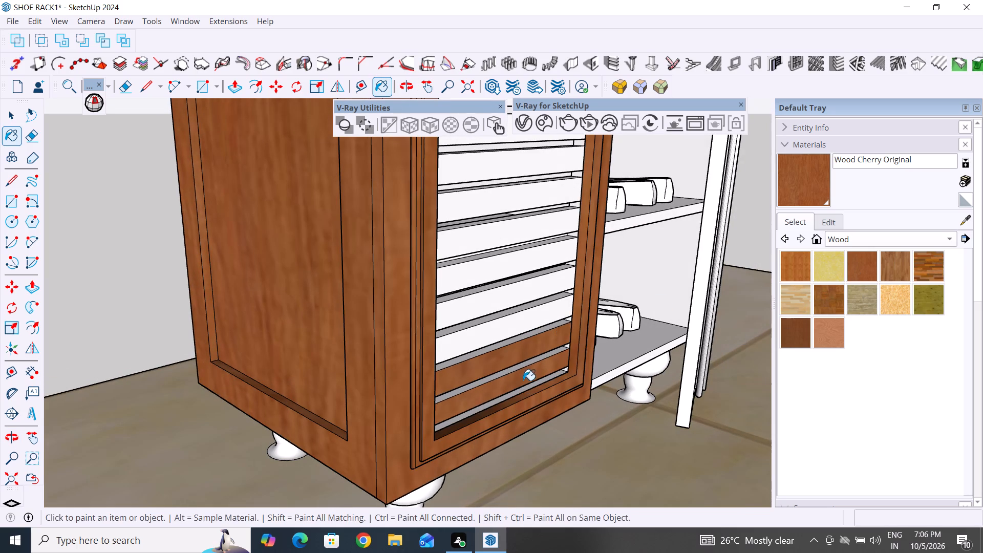
pyautogui.scroll(11, 526, 373)
pyautogui.click(560, 379)
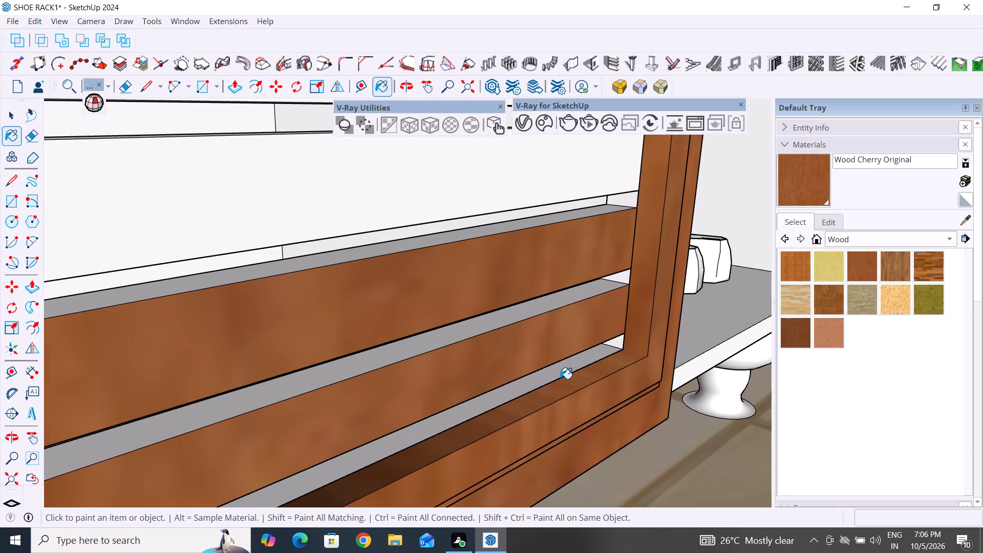
pyautogui.scroll(5, 587, 351)
pyautogui.moveTo(609, 356); pyautogui.dragTo(649, 416, button='middle')
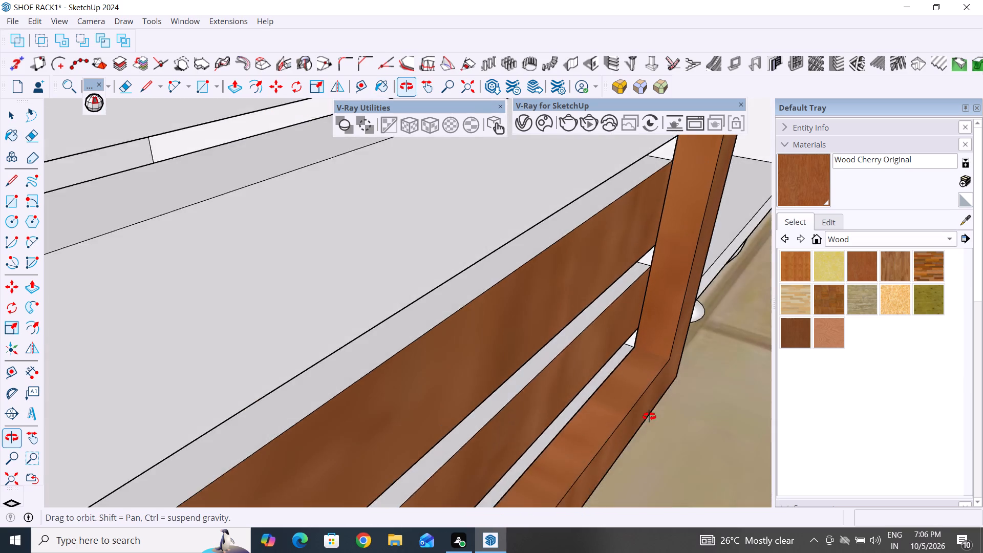
pyautogui.moveTo(649, 416); pyautogui.dragTo(560, 348, button='middle')
pyautogui.scroll(-18, 566, 412)
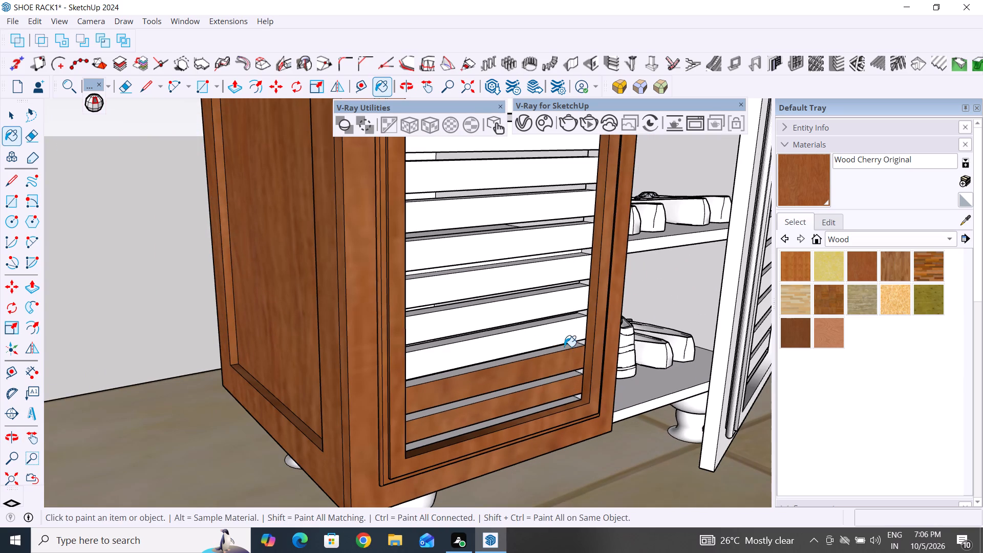
# Paint four more slats in the closed door's lower louvre section with Wood Cherry Original.
pyautogui.click(564, 347)
pyautogui.click(565, 309)
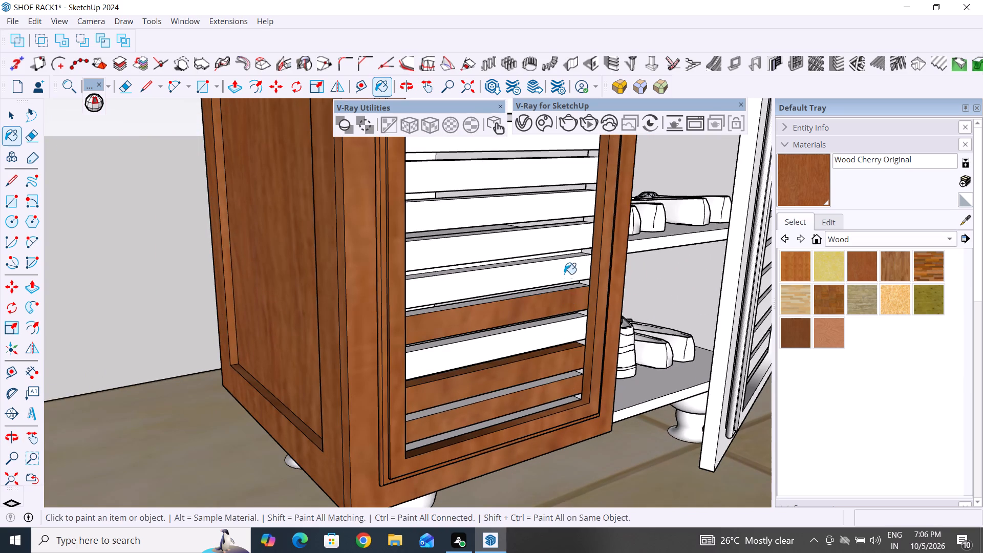
pyautogui.click(564, 274)
pyautogui.click(564, 242)
pyautogui.click(564, 211)
# Paint the top five slats in the closed door's upper louvre section with Wood Cherry Original.
pyautogui.scroll(-6, 510, 374)
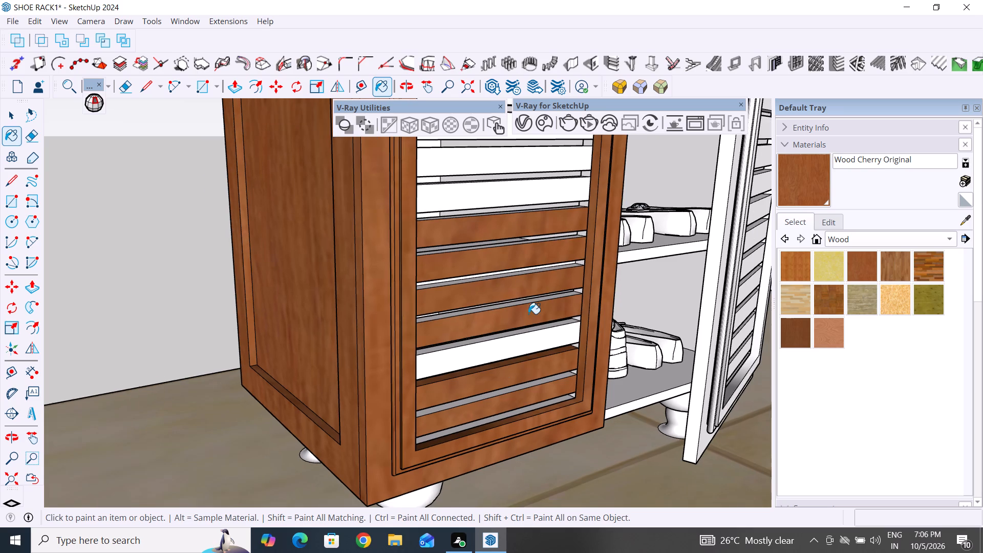
pyautogui.scroll(-11, 516, 351)
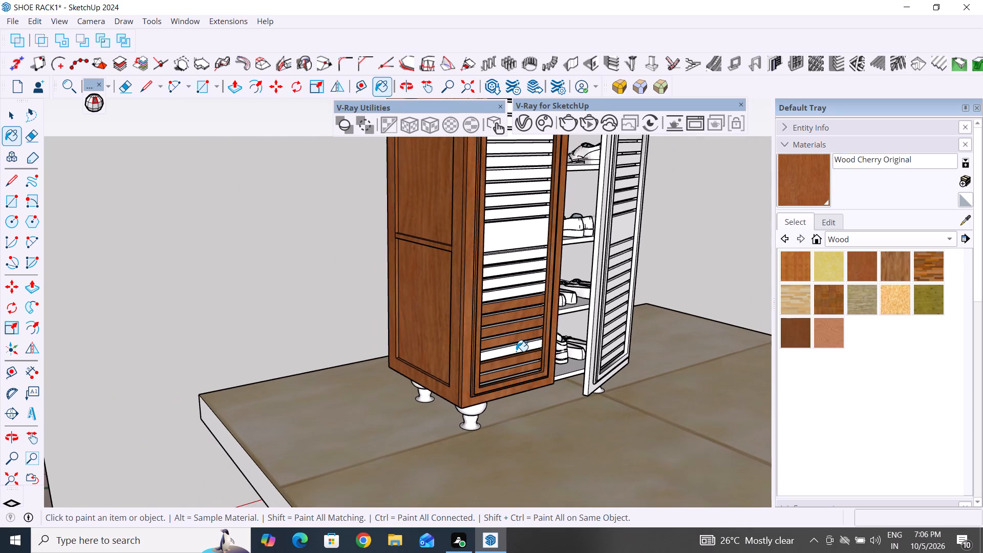
pyautogui.scroll(-5, 506, 369)
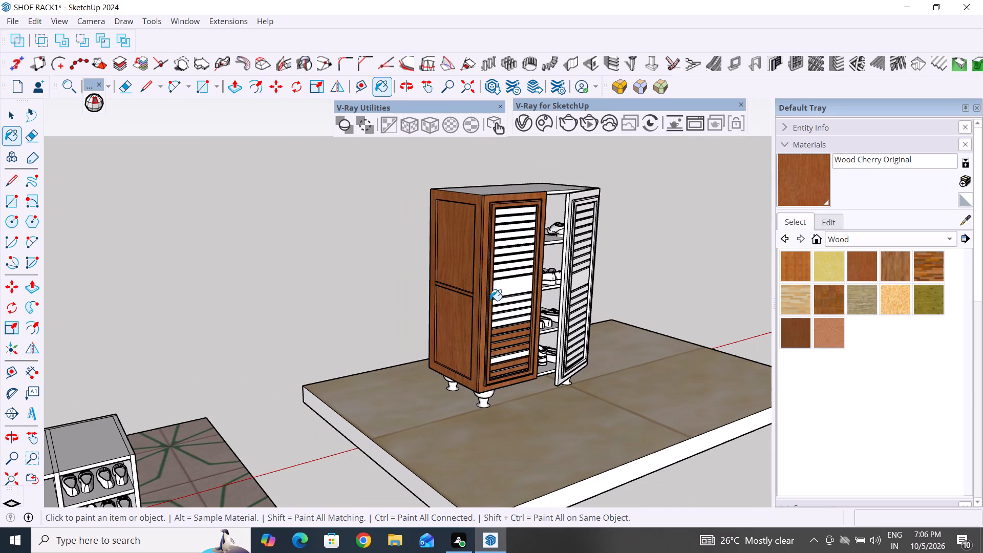
pyautogui.scroll(6, 526, 229)
pyautogui.scroll(5, 523, 179)
pyautogui.click(509, 206)
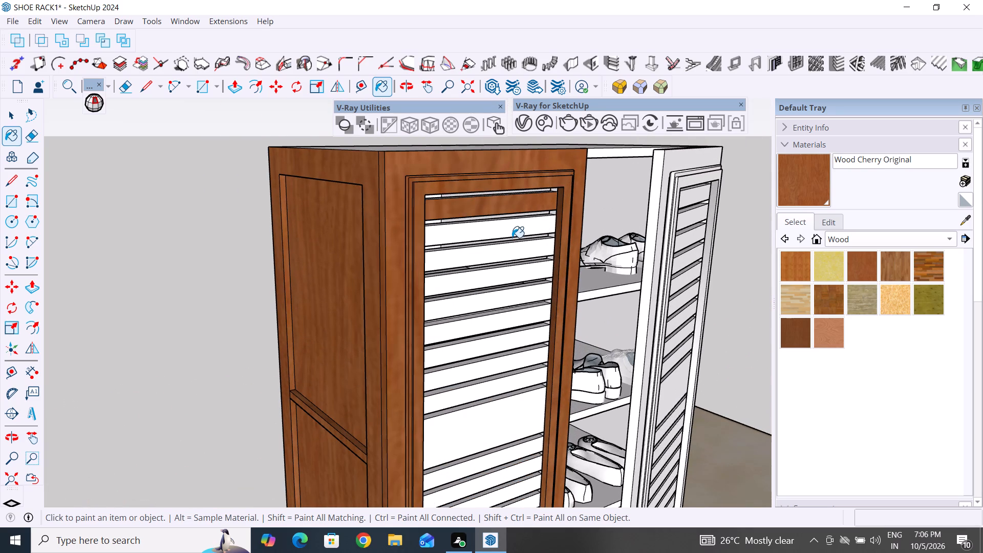
pyautogui.click(512, 238)
pyautogui.click(511, 262)
pyautogui.click(514, 278)
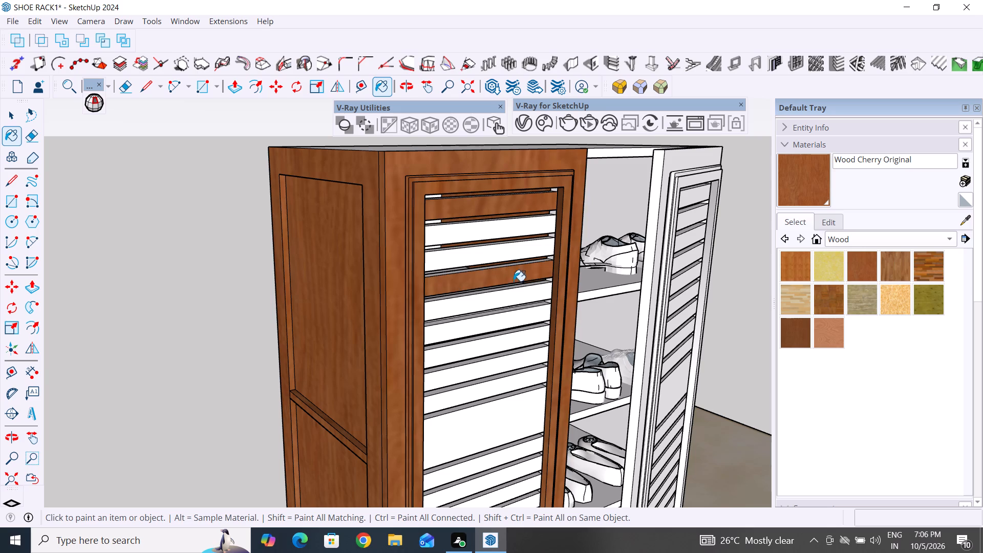
pyautogui.click(512, 301)
pyautogui.click(521, 260)
pyautogui.click(521, 235)
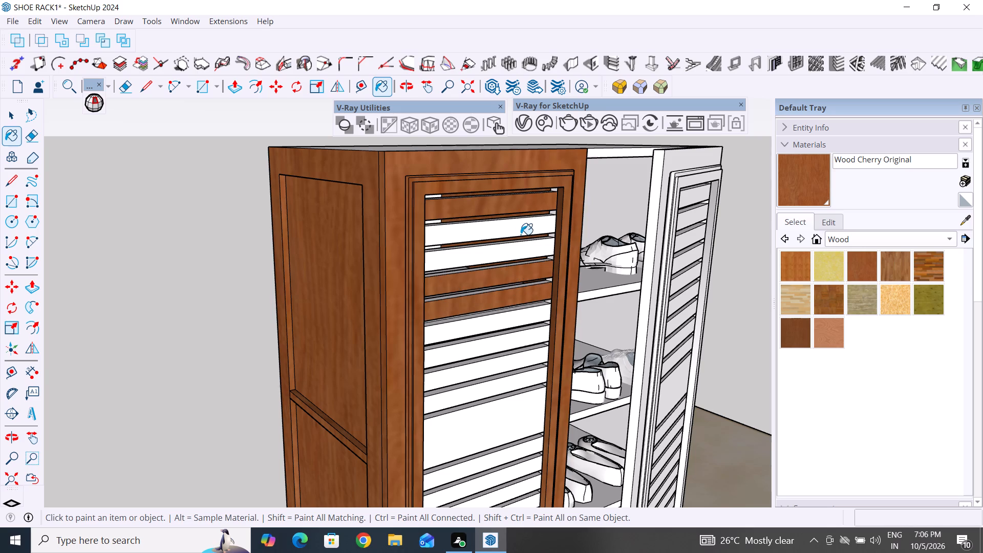
pyautogui.moveTo(499, 266); pyautogui.dragTo(540, 272, button='middle')
pyautogui.click(542, 254)
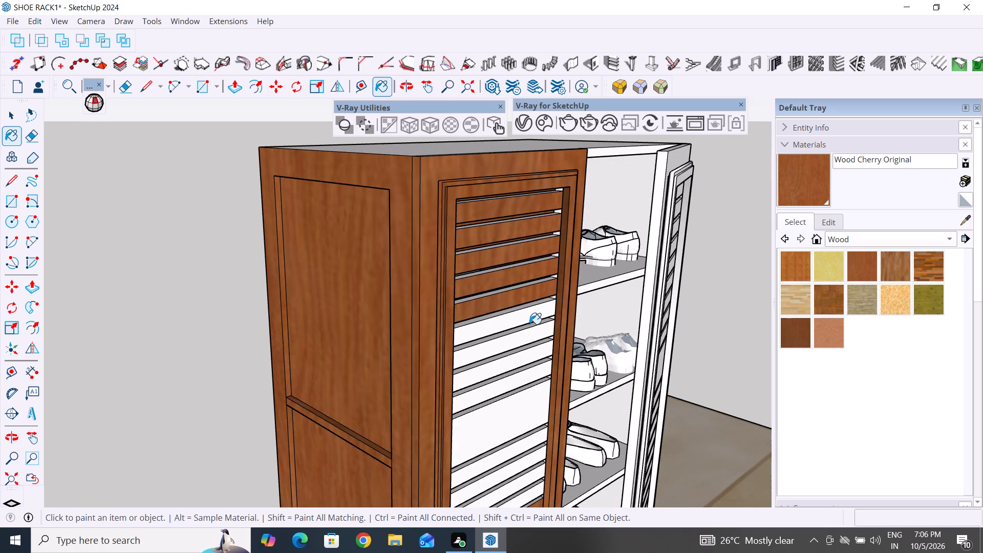
# Paint the closed door's remaining upper louvre slats and its solid middle panel with Wood Cherry Original.
pyautogui.click(529, 324)
pyautogui.click(526, 346)
pyautogui.click(521, 323)
pyautogui.scroll(6, 515, 347)
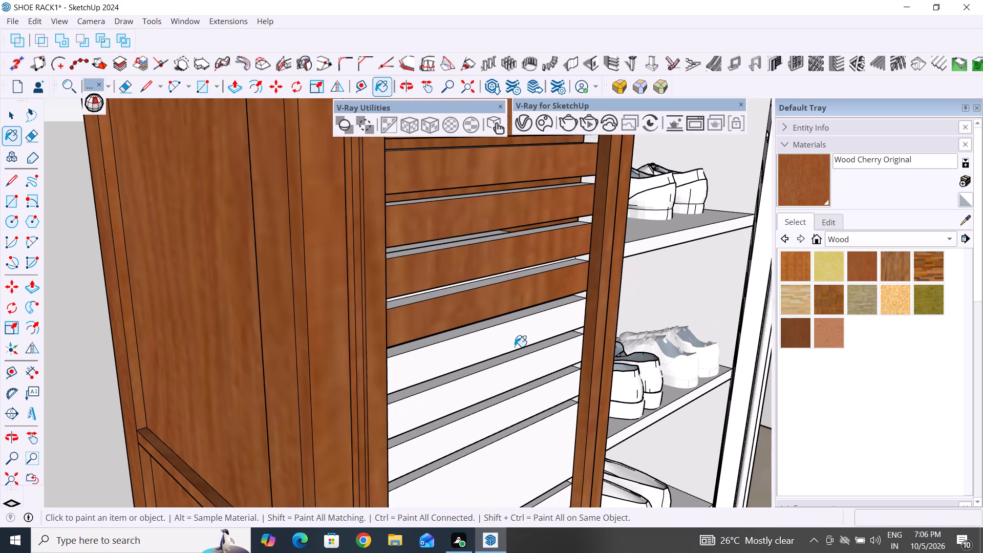
pyautogui.click(512, 347)
pyautogui.click(521, 393)
pyautogui.click(523, 380)
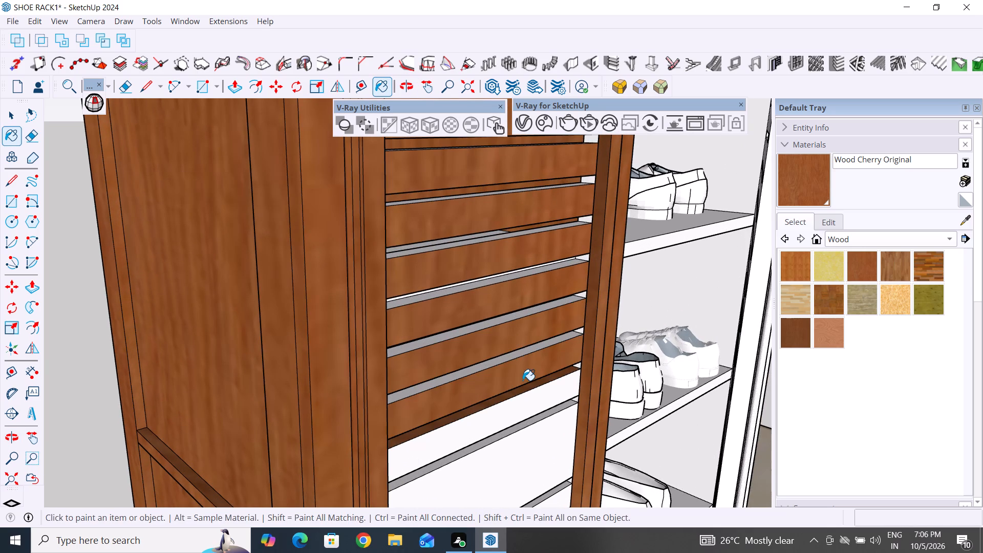
pyautogui.click(529, 440)
pyautogui.click(536, 408)
# Paint the remaining white slats in the closed door's lower louvre section with Wood Cherry Original.
pyautogui.scroll(-10, 529, 405)
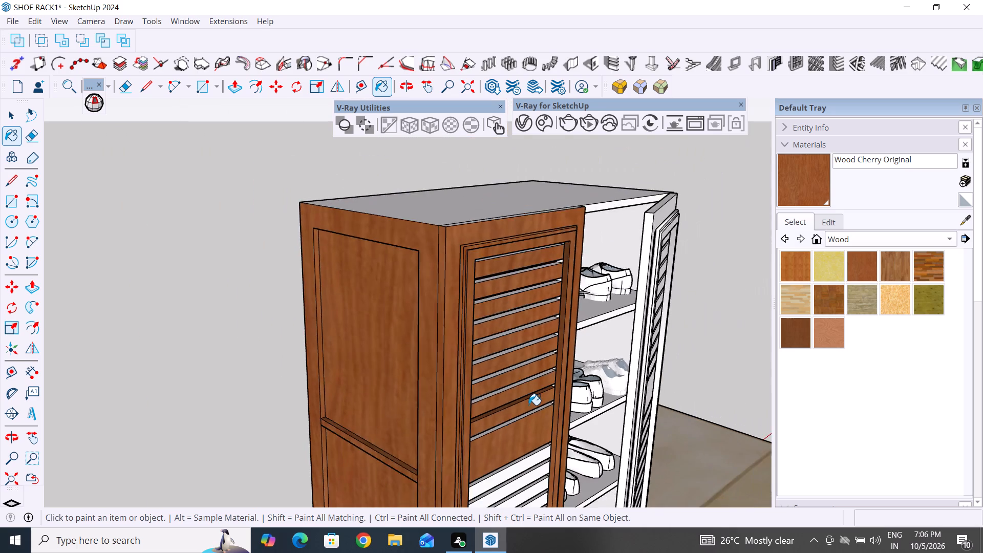
pyautogui.scroll(-12, 529, 405)
pyautogui.scroll(11, 524, 486)
pyautogui.scroll(2, 516, 418)
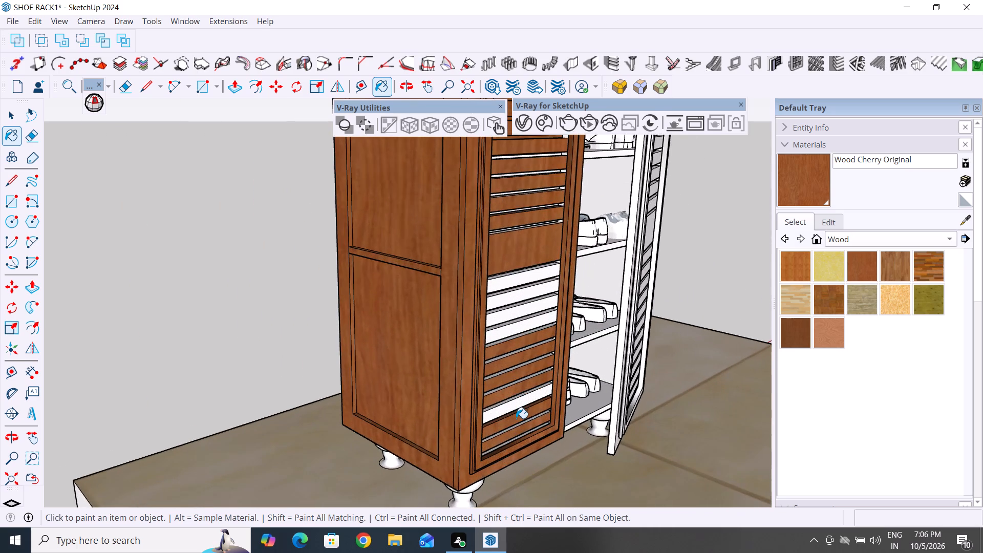
pyautogui.scroll(3, 516, 418)
pyautogui.click(526, 399)
pyautogui.click(526, 376)
pyautogui.click(526, 353)
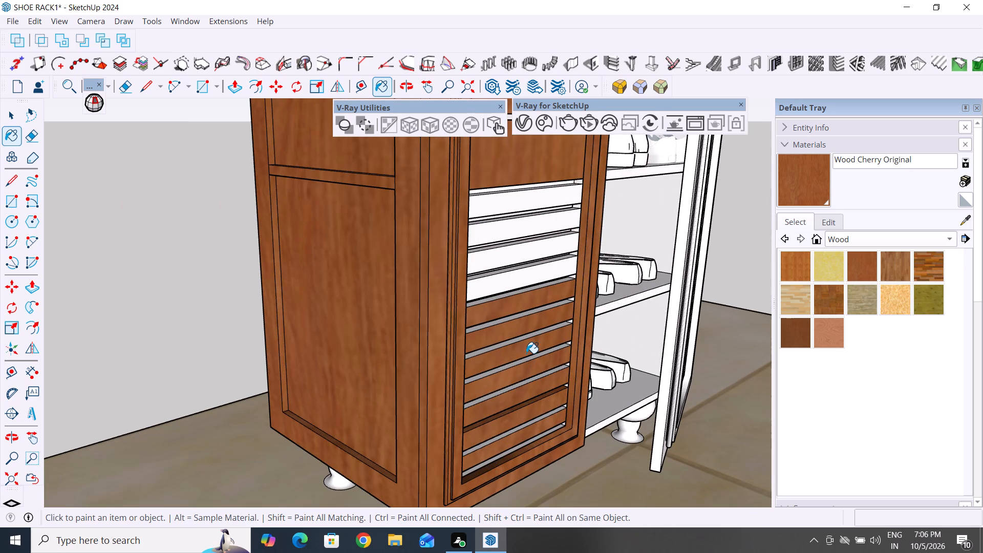
pyautogui.click(528, 279)
pyautogui.click(530, 262)
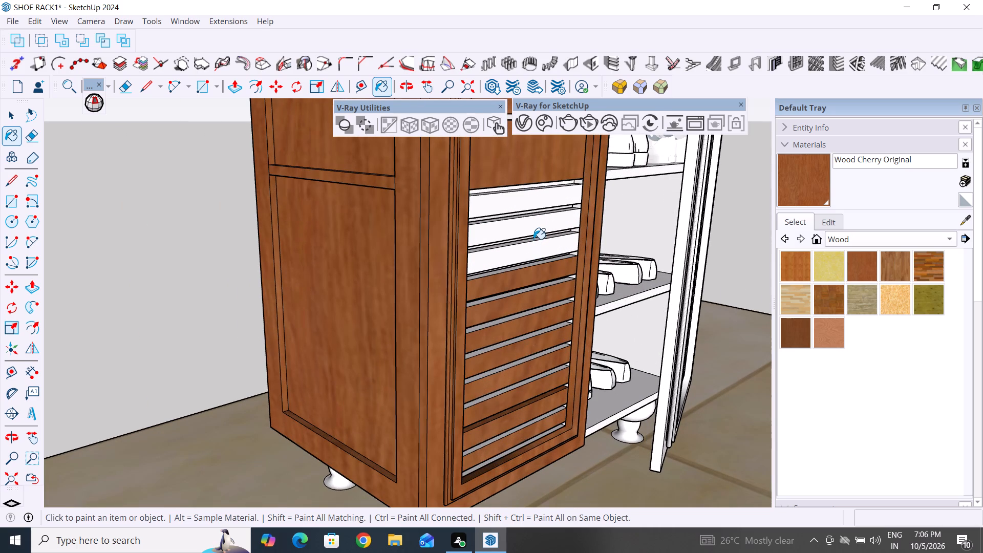
pyautogui.scroll(6, 535, 239)
pyautogui.click(545, 245)
pyautogui.click(553, 216)
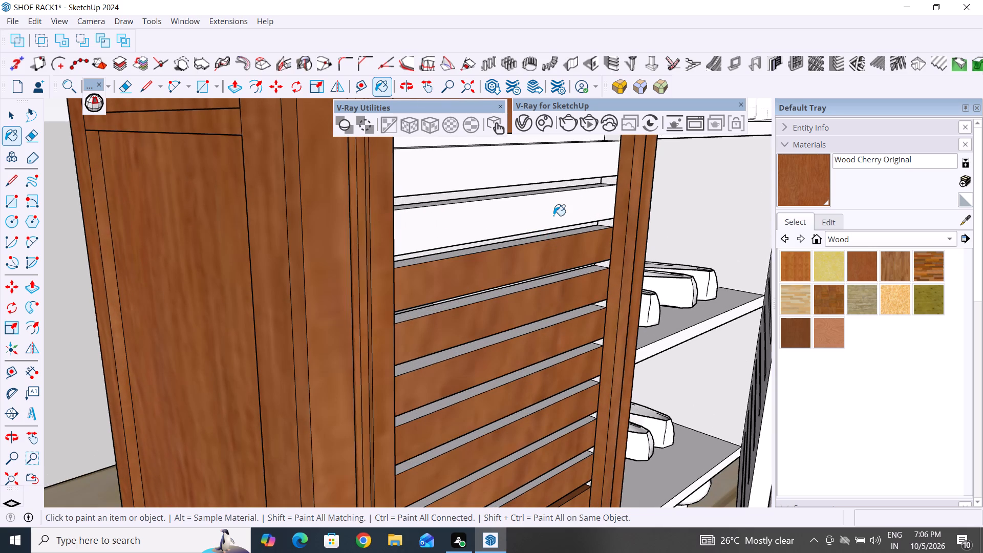
pyautogui.click(561, 163)
# Paint the open louvered door's outer frame, inner frame and inner bottom edge with Wood Cherry Original.
pyautogui.scroll(-16, 440, 345)
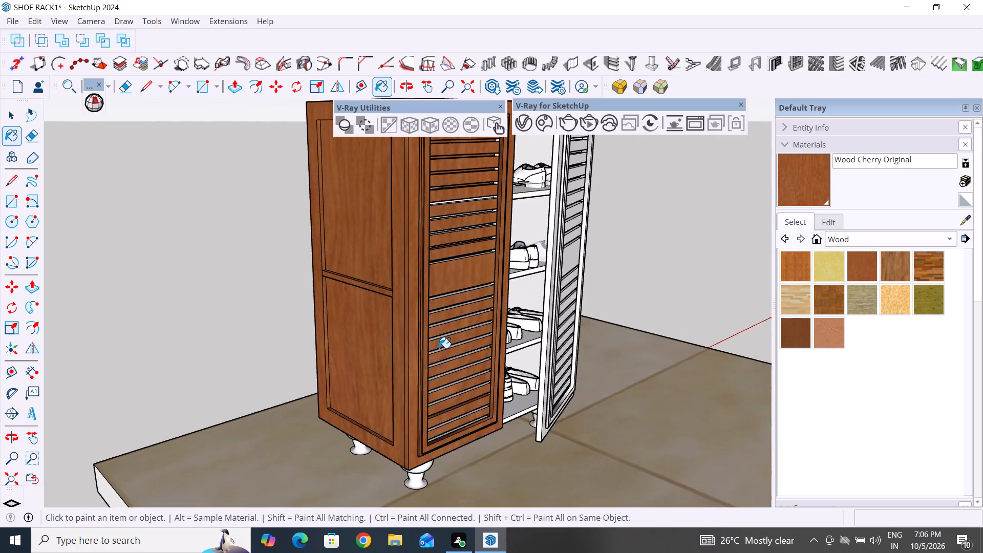
pyautogui.scroll(-4, 439, 348)
pyautogui.scroll(1, 523, 402)
pyautogui.moveTo(513, 409); pyautogui.dragTo(417, 420, button='middle')
pyautogui.scroll(2, 525, 402)
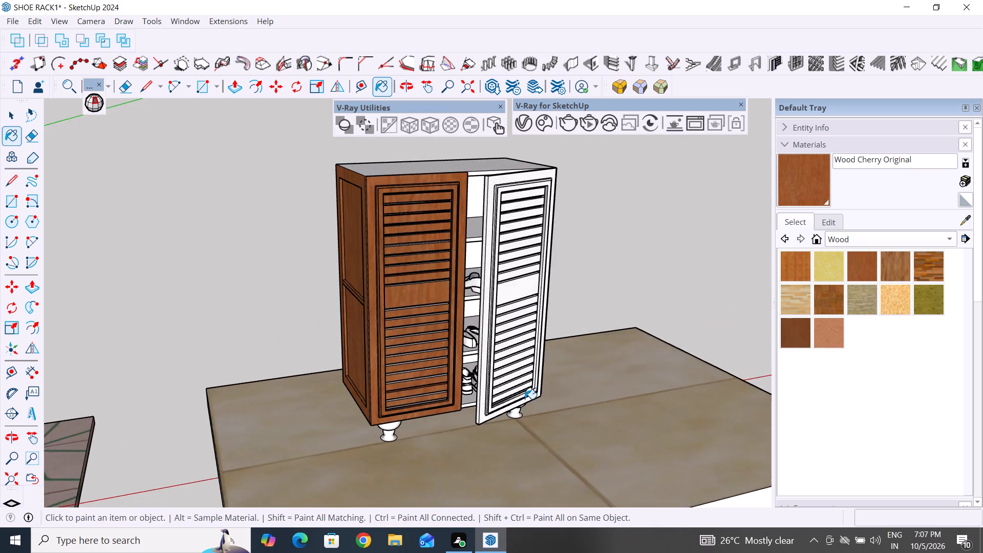
pyautogui.scroll(8, 525, 399)
pyautogui.click(513, 411)
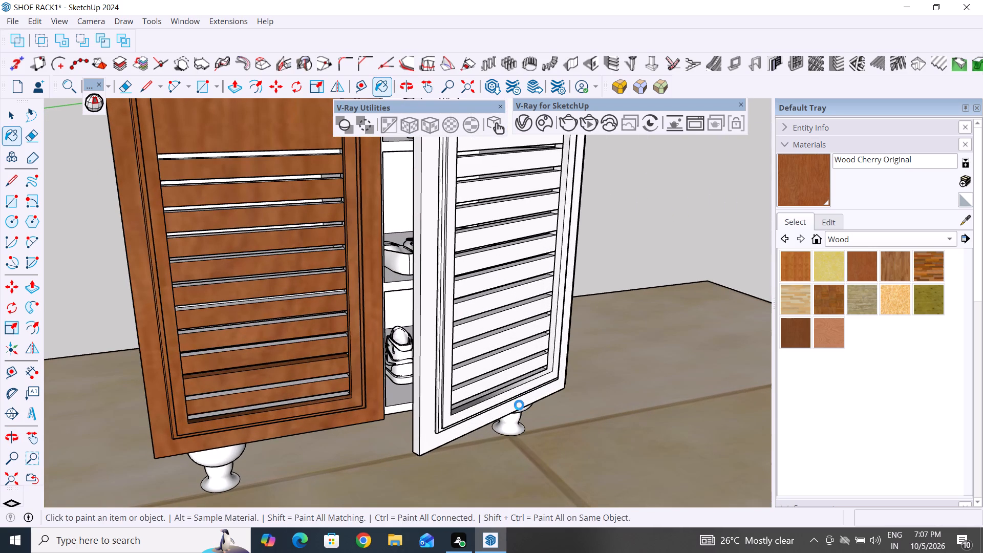
pyautogui.scroll(3, 519, 405)
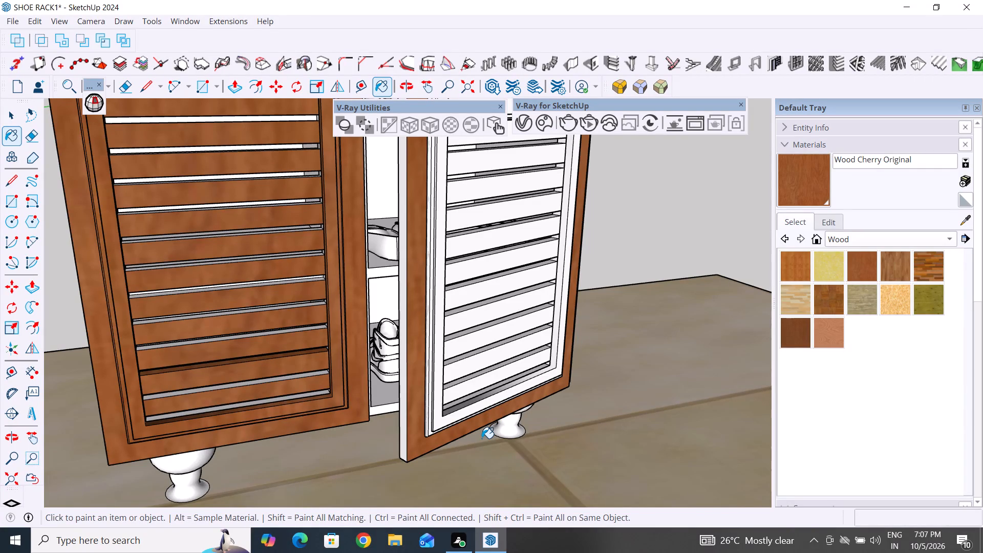
pyautogui.scroll(7, 446, 413)
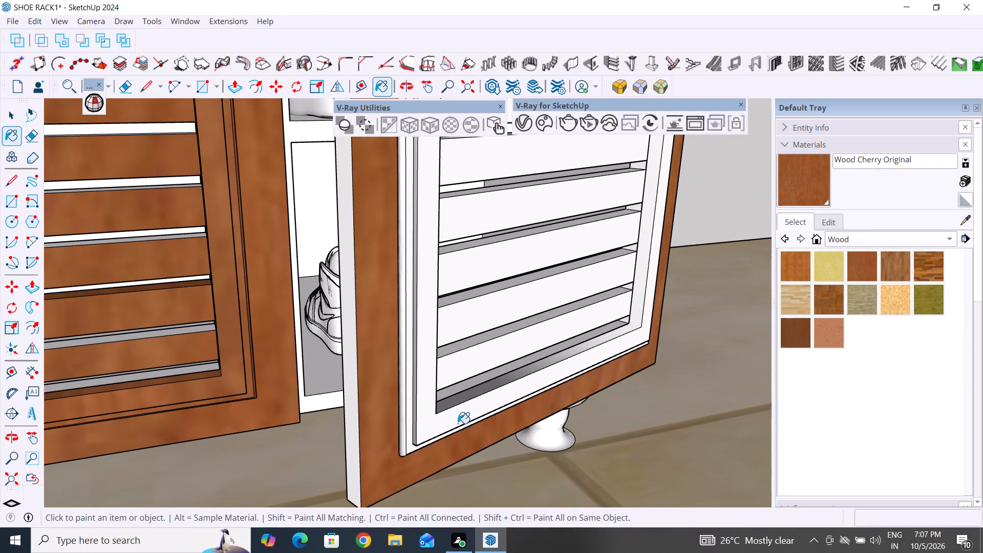
pyautogui.click(458, 423)
pyautogui.click(466, 391)
pyautogui.click(469, 379)
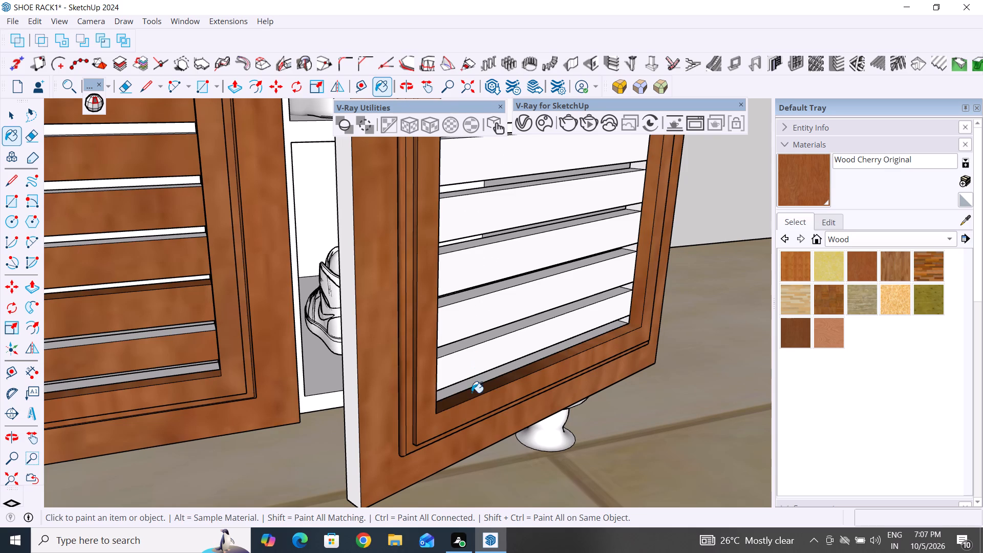
# Paint the slats in the open door's upper louvre section with Wood Cherry Original, starting from the top.
pyautogui.scroll(-20, 450, 439)
pyautogui.scroll(-6, 450, 439)
pyautogui.scroll(5, 467, 321)
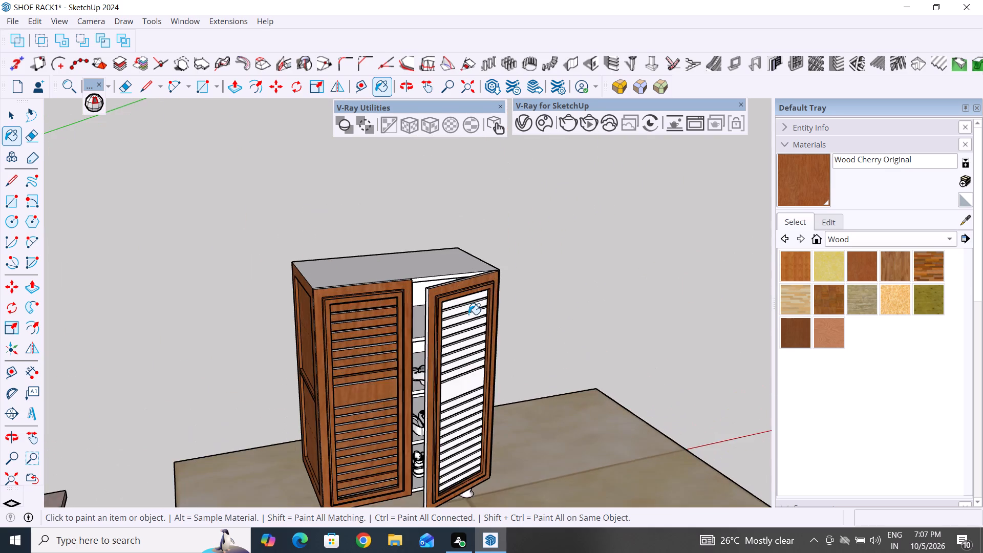
pyautogui.scroll(6, 468, 314)
pyautogui.click(471, 286)
pyautogui.click(474, 297)
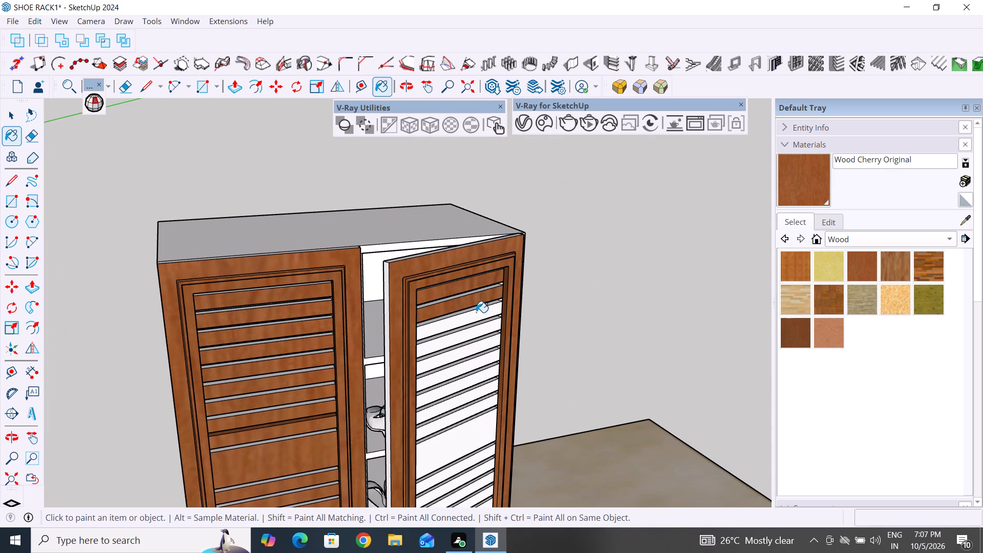
pyautogui.click(477, 317)
pyautogui.click(478, 337)
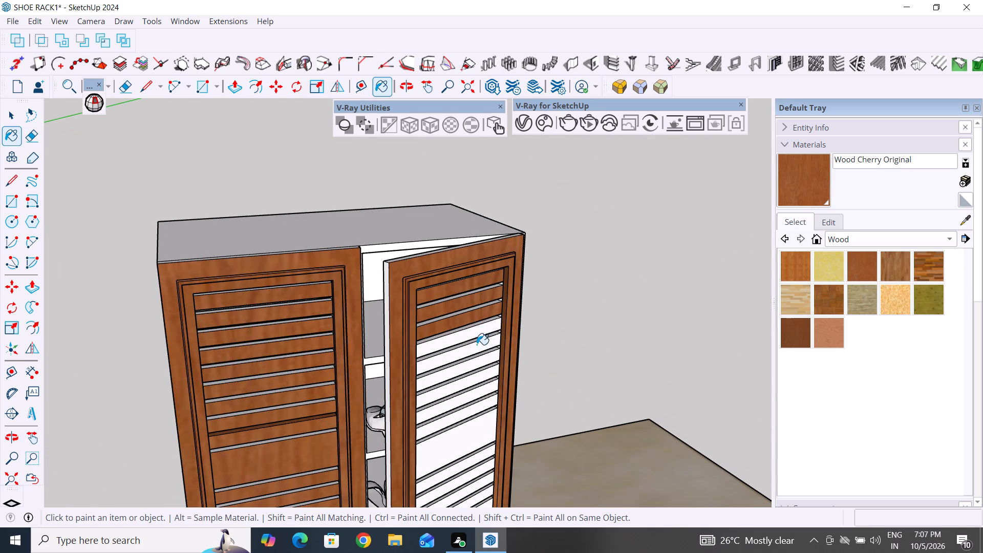
pyautogui.scroll(3, 471, 343)
pyautogui.click(466, 330)
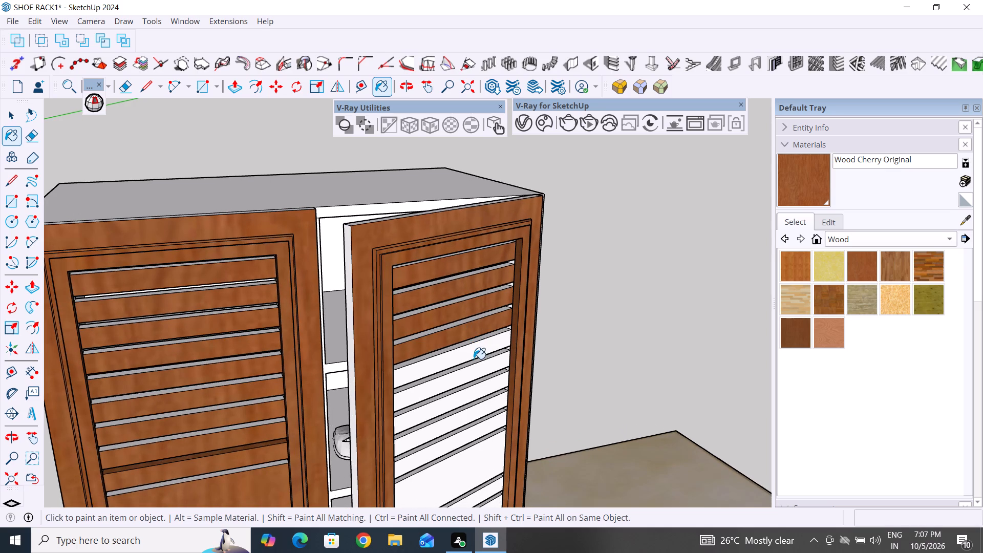
pyautogui.click(474, 359)
pyautogui.click(475, 385)
pyautogui.click(479, 398)
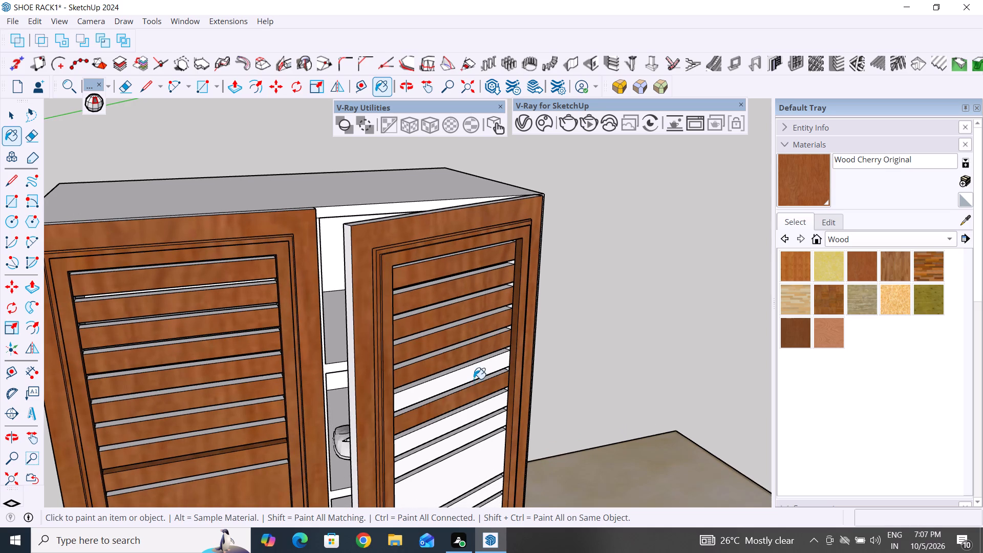
pyautogui.click(474, 376)
# Paint the open door's last upper louvre slats and its solid middle panel with Wood Cherry Original.
pyautogui.scroll(-5, 474, 376)
pyautogui.scroll(-6, 503, 336)
pyautogui.scroll(1, 475, 486)
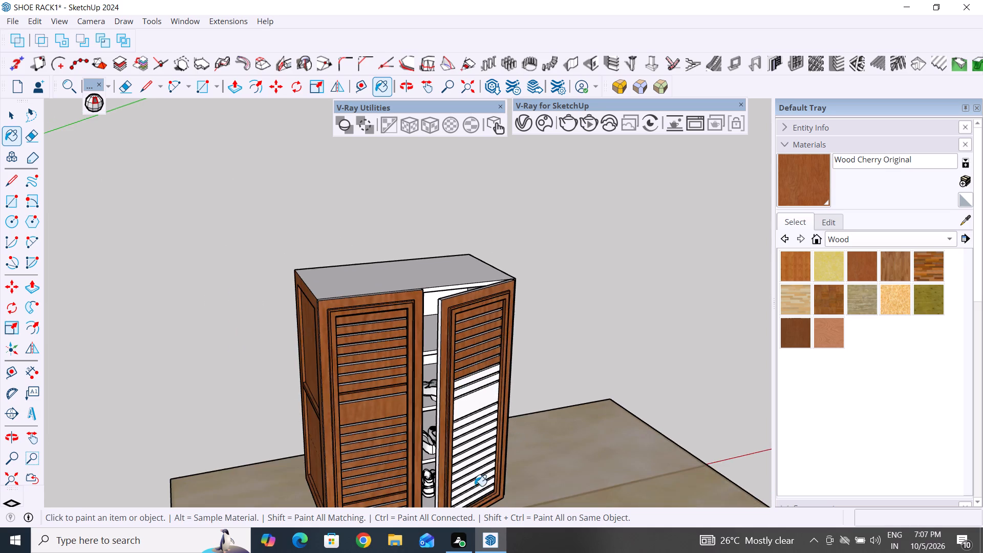
pyautogui.scroll(3, 475, 486)
pyautogui.click(493, 318)
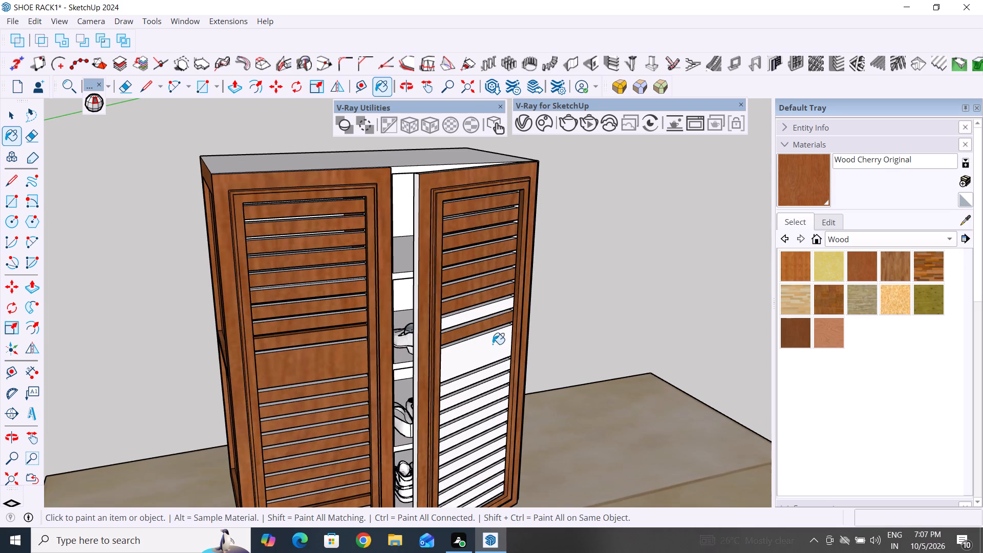
pyautogui.click(490, 355)
pyautogui.click(490, 316)
pyautogui.scroll(-5, 490, 315)
pyautogui.scroll(5, 490, 315)
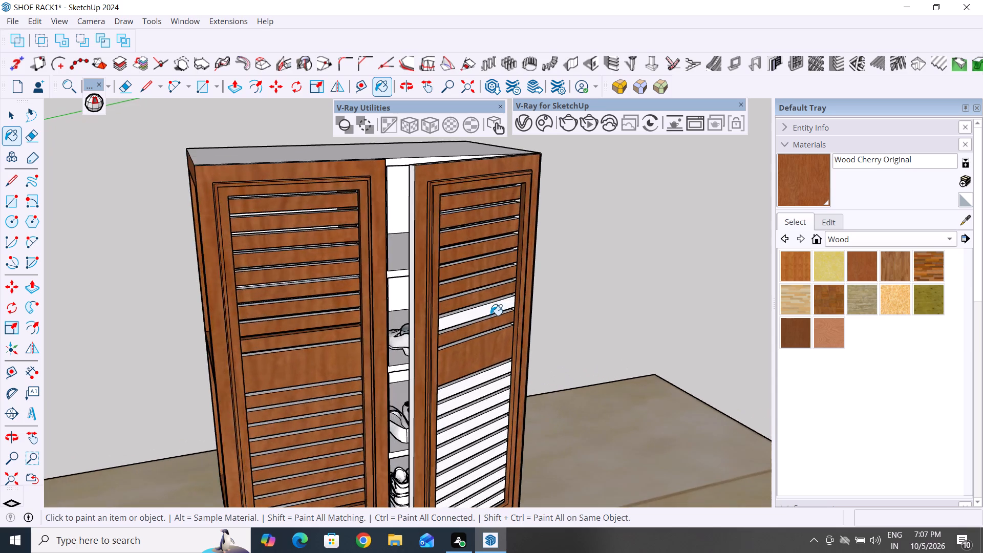
pyautogui.scroll(8, 490, 315)
pyautogui.click(496, 307)
# Paint the lowest slats in the open door's lower louvre section with Wood Cherry Original, working upward from the bottom.
pyautogui.scroll(-20, 499, 300)
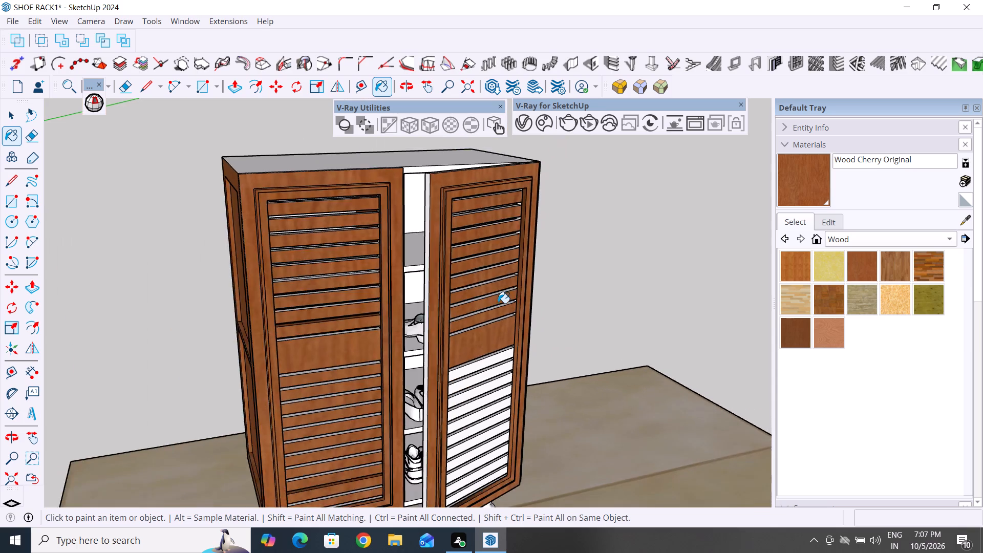
pyautogui.scroll(-2, 498, 303)
pyautogui.scroll(11, 476, 487)
pyautogui.click(496, 394)
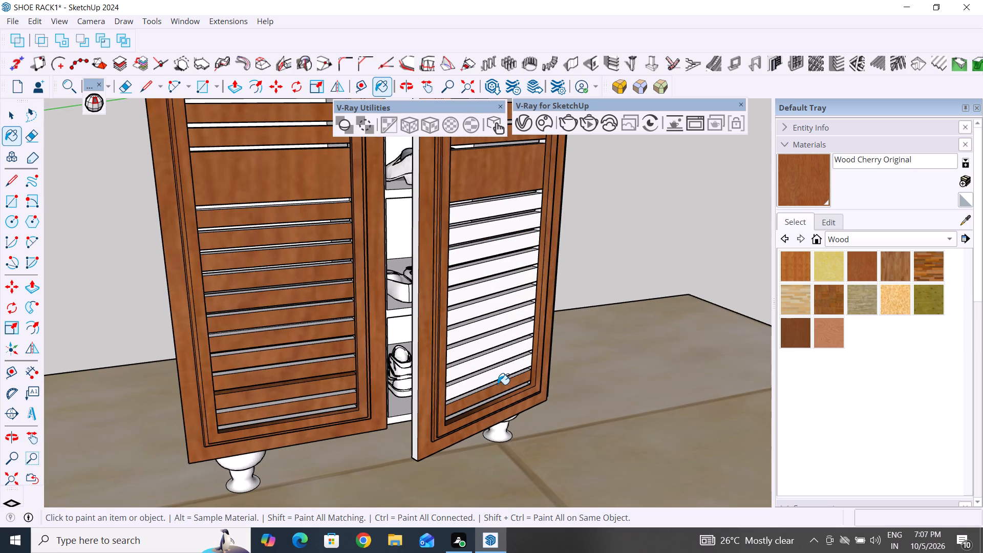
pyautogui.click(498, 385)
pyautogui.click(499, 376)
pyautogui.click(500, 363)
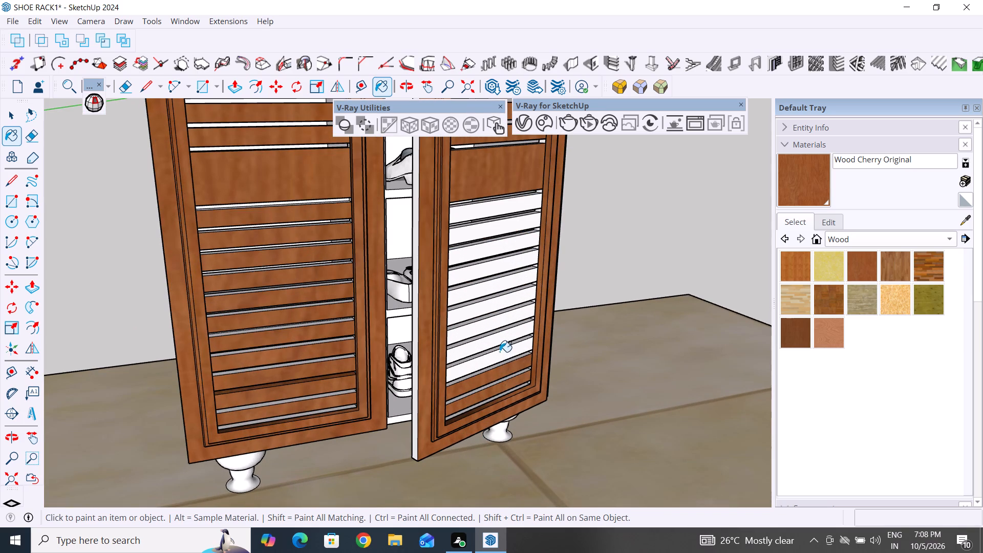
# Paint the remaining white slats in the open door's lower louvre section with Wood Cherry Original, up to the solid middle panel.
pyautogui.scroll(2, 501, 344)
pyautogui.scroll(-5, 495, 366)
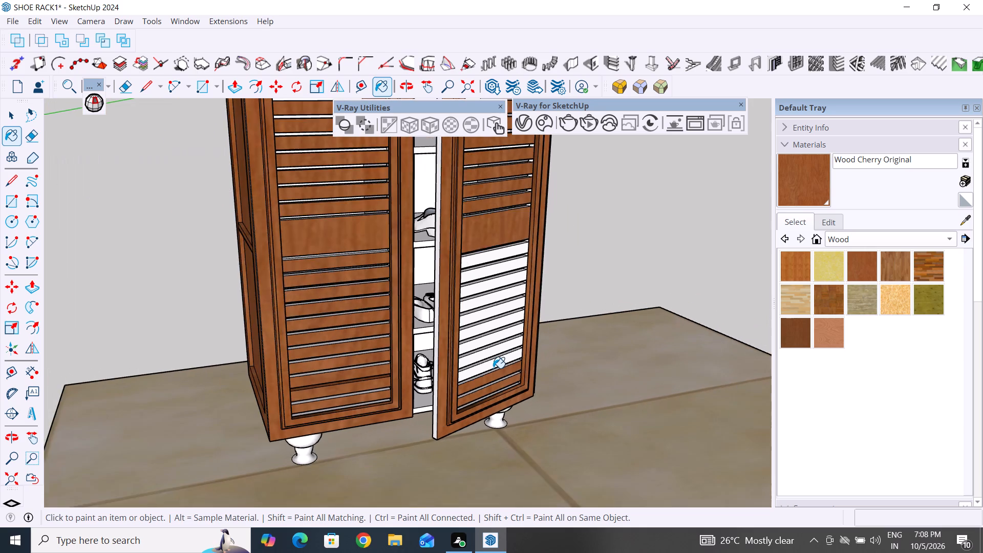
pyautogui.scroll(-5, 493, 368)
pyautogui.scroll(3, 502, 281)
pyautogui.scroll(5, 486, 413)
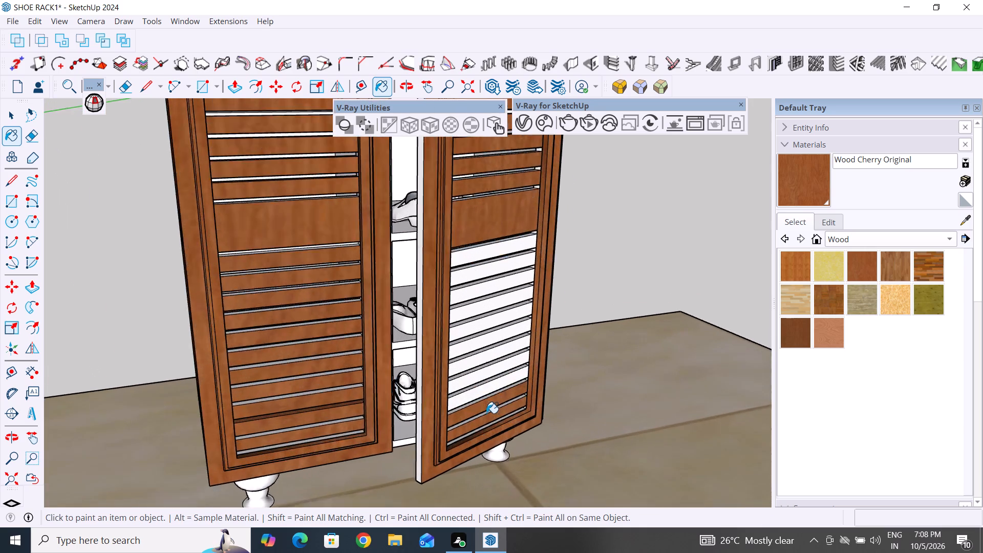
pyautogui.scroll(5, 486, 413)
pyautogui.click(510, 367)
pyautogui.click(512, 336)
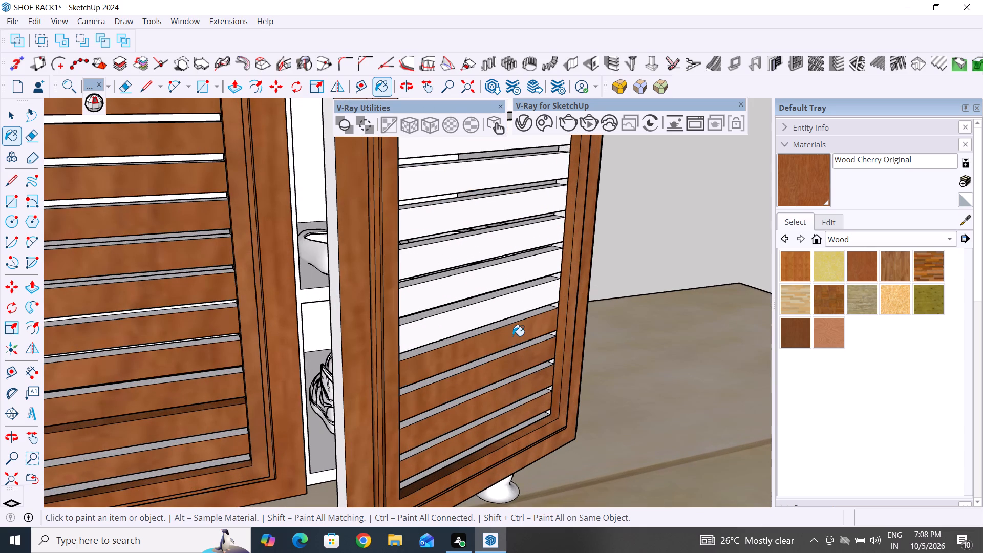
pyautogui.click(515, 310)
pyautogui.click(517, 279)
pyautogui.click(521, 248)
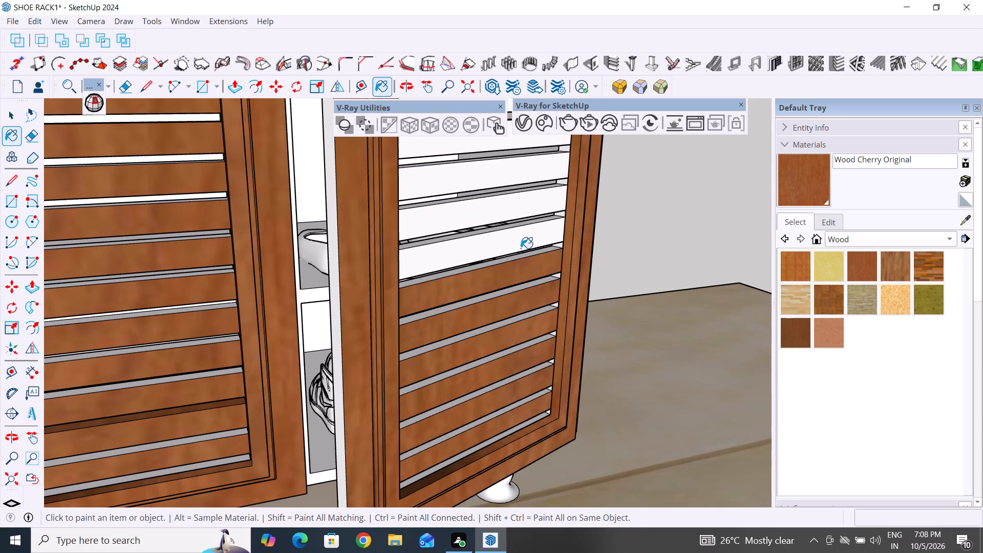
pyautogui.click(520, 214)
pyautogui.click(524, 183)
pyautogui.scroll(-6, 442, 443)
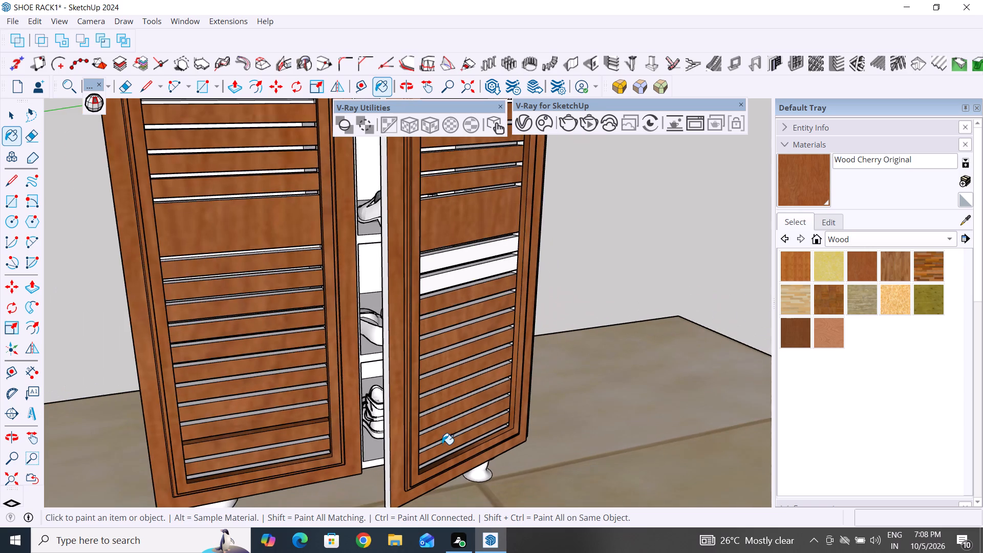
pyautogui.scroll(4, 487, 278)
pyautogui.click(489, 274)
pyautogui.click(486, 238)
# Paint the cabinet's top surface and the closed door's top edge with Wood Cherry Original.
pyautogui.scroll(-12, 441, 385)
pyautogui.moveTo(446, 390); pyautogui.dragTo(596, 452, button='middle')
pyautogui.click(426, 202)
pyautogui.scroll(9, 421, 268)
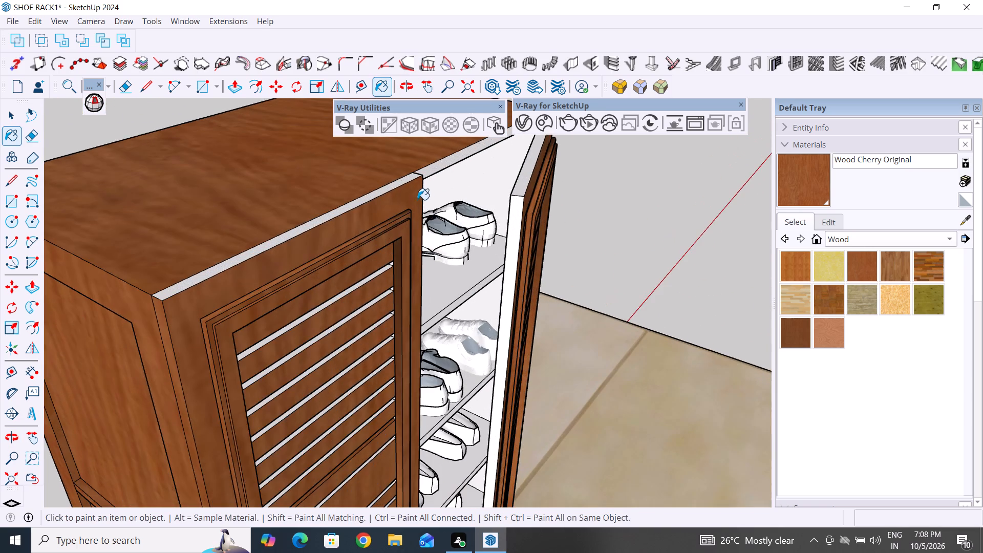
pyautogui.scroll(4, 410, 193)
pyautogui.moveTo(403, 188); pyautogui.dragTo(412, 230, button='middle')
pyautogui.click(411, 220)
# Apply Wood Cherry Original to the top-shelf shoes, the cabinet top's front edge, and the upper compartment's inner wall and shelf.
pyautogui.click(457, 188)
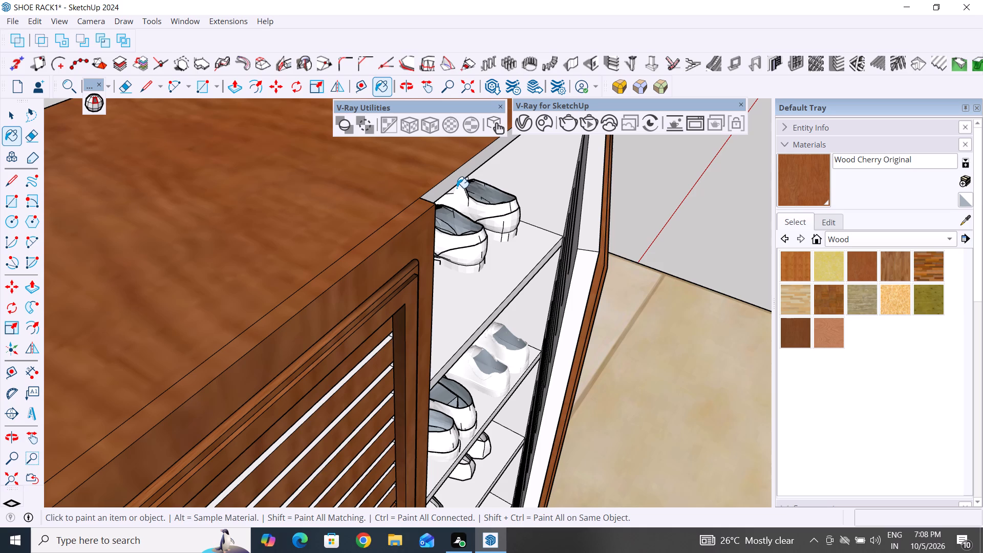
pyautogui.scroll(4, 473, 147)
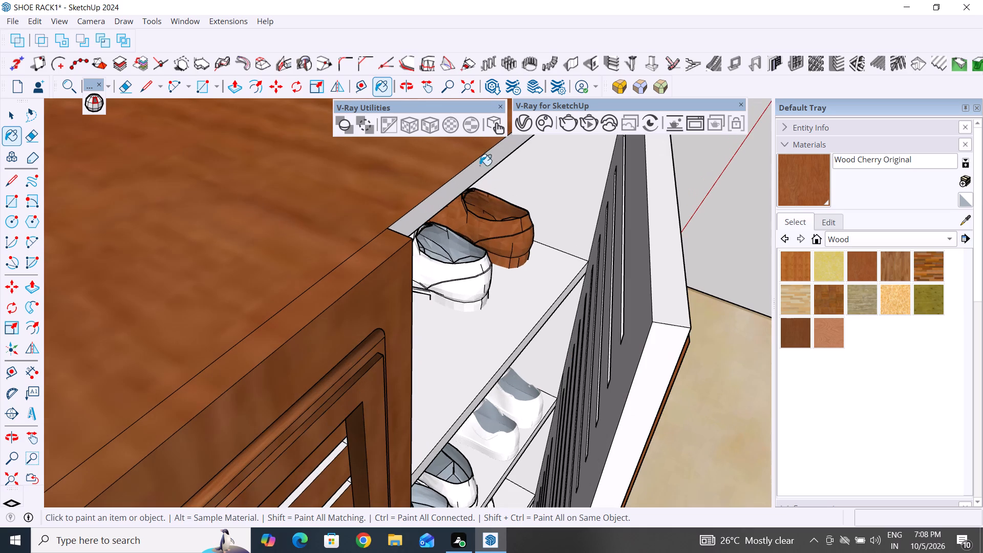
pyautogui.click(487, 259)
pyautogui.click(456, 195)
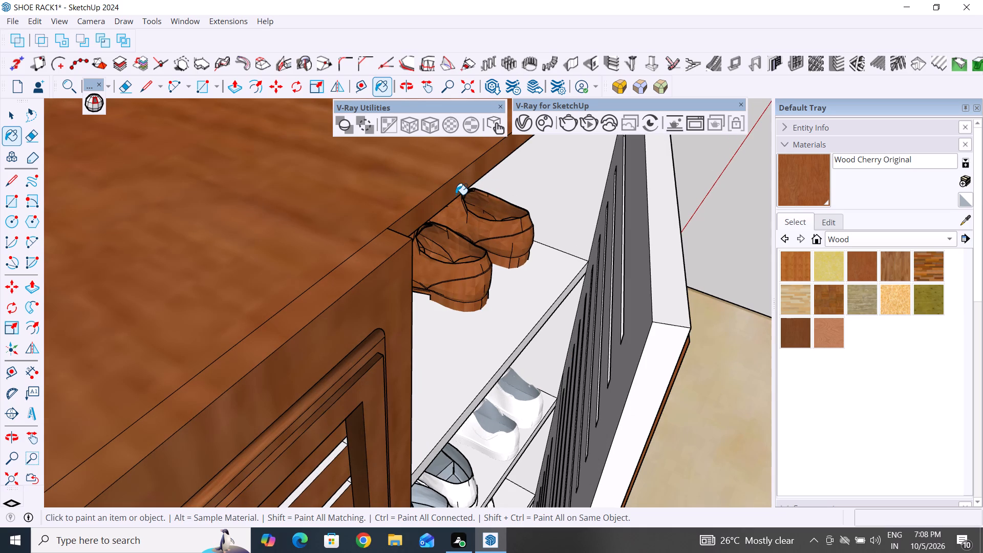
pyautogui.click(544, 182)
pyautogui.click(546, 291)
# Paint the second compartment's inner wall and shelf, plus the front edge of the shelf above, with Wood Cherry Original.
pyautogui.scroll(-4, 546, 291)
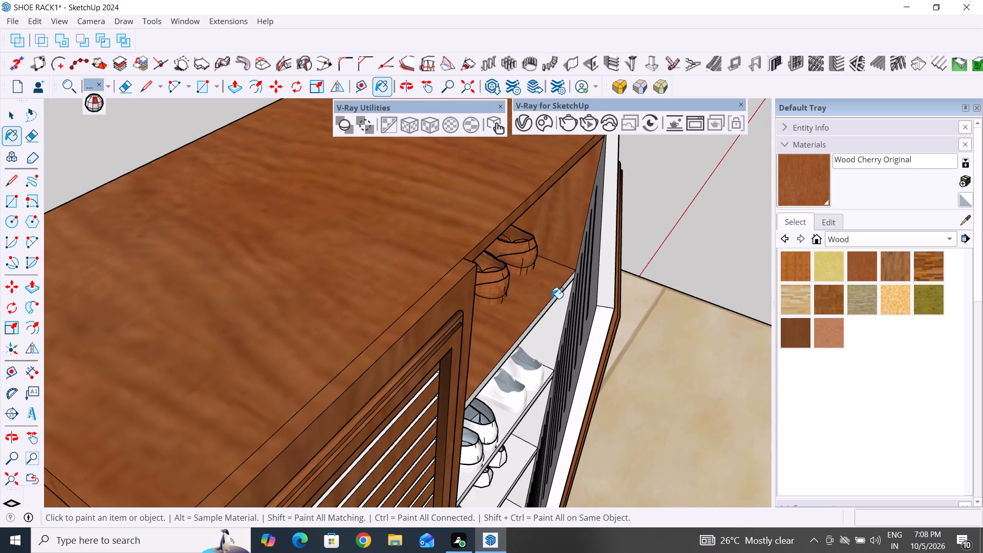
pyautogui.moveTo(561, 337); pyautogui.dragTo(600, 322, button='middle')
pyautogui.scroll(8, 555, 372)
pyautogui.moveTo(541, 332); pyautogui.dragTo(457, 296, button='middle')
pyautogui.scroll(1, 524, 327)
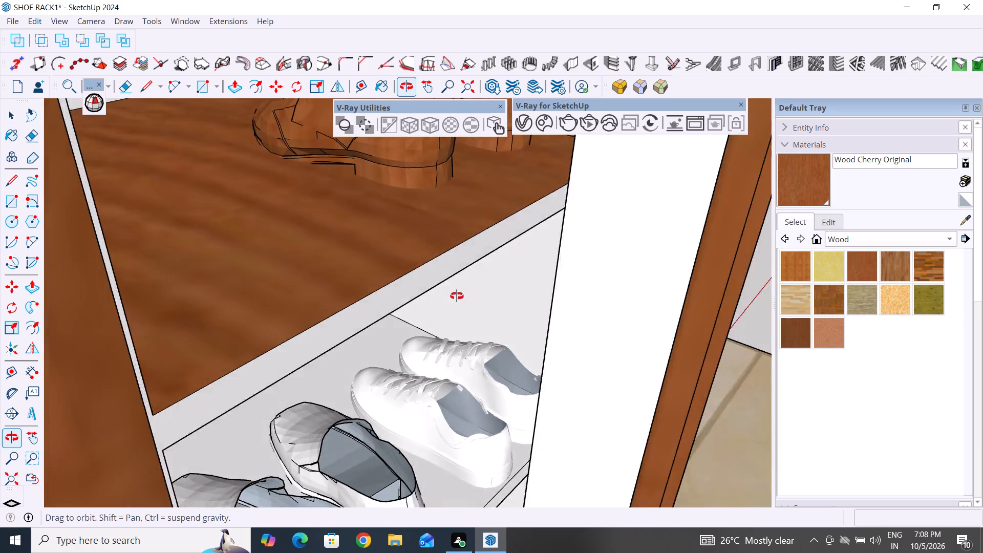
pyautogui.moveTo(457, 296); pyautogui.dragTo(479, 299, button='middle')
pyautogui.click(490, 293)
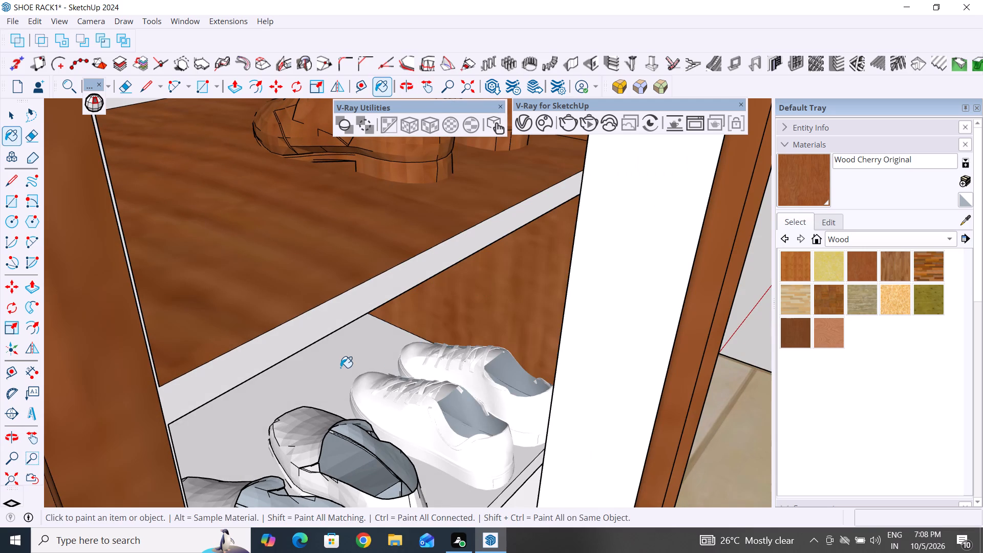
pyautogui.click(340, 368)
pyautogui.click(334, 313)
# Paint the open door's top edge and vertical side edge with Wood Cherry Original.
pyautogui.scroll(-10, 440, 291)
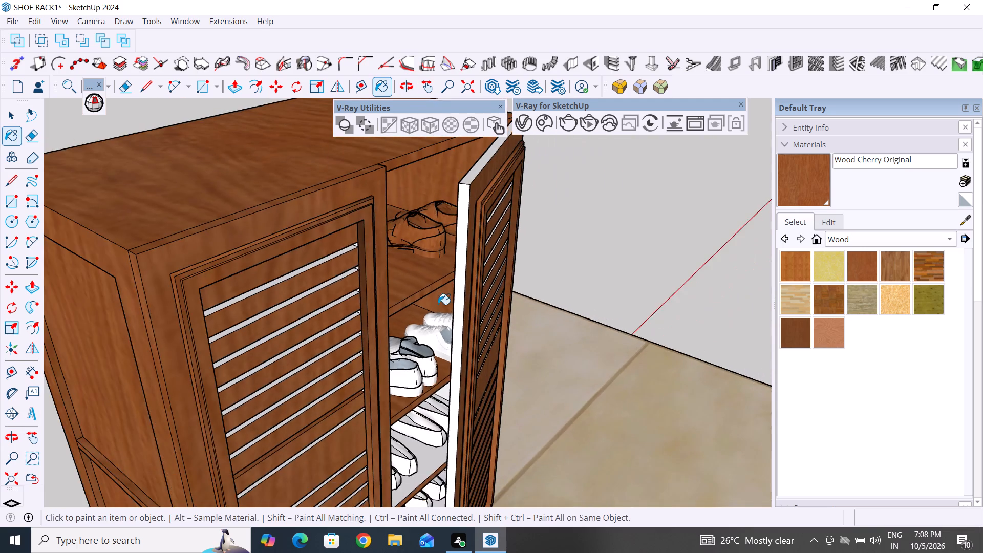
pyautogui.moveTo(428, 327); pyautogui.dragTo(310, 326, button='middle')
pyautogui.scroll(-6, 415, 250)
pyautogui.moveTo(376, 367); pyautogui.dragTo(465, 426, button='middle')
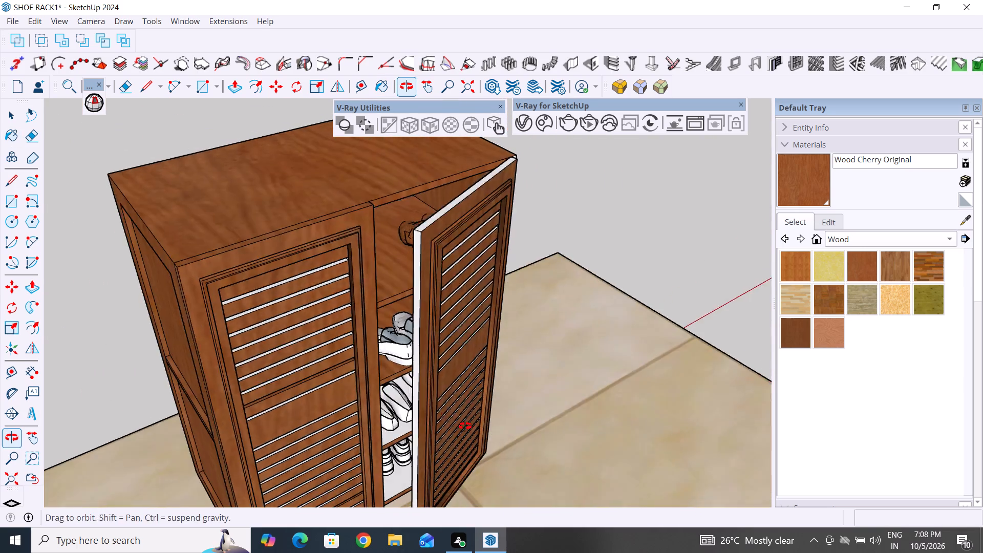
pyautogui.moveTo(465, 426); pyautogui.dragTo(491, 448, button='middle')
pyautogui.scroll(9, 457, 262)
pyautogui.click(488, 247)
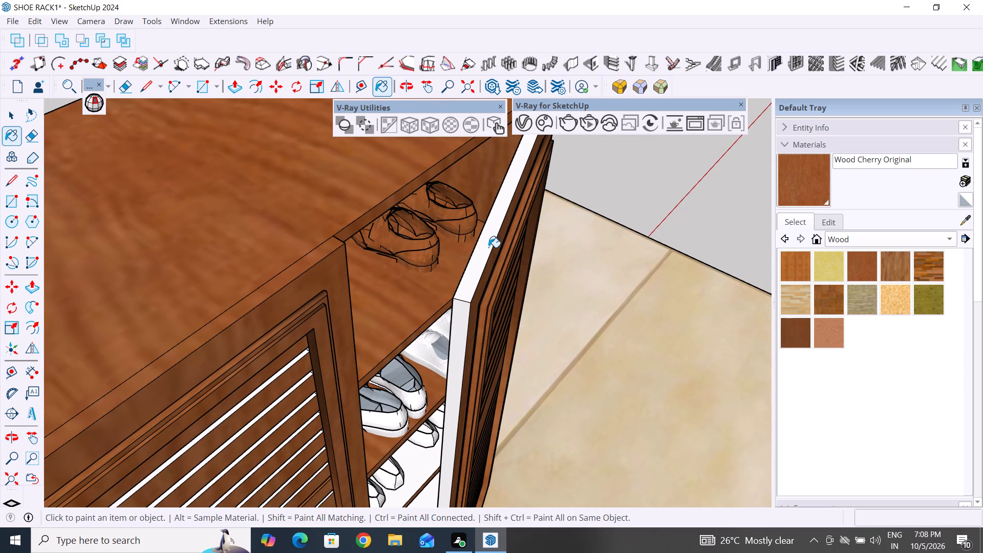
pyautogui.click(465, 313)
# Paint the cabinet's underside and the closed door's bottom edge with Wood Cherry Original.
pyautogui.scroll(-12, 464, 295)
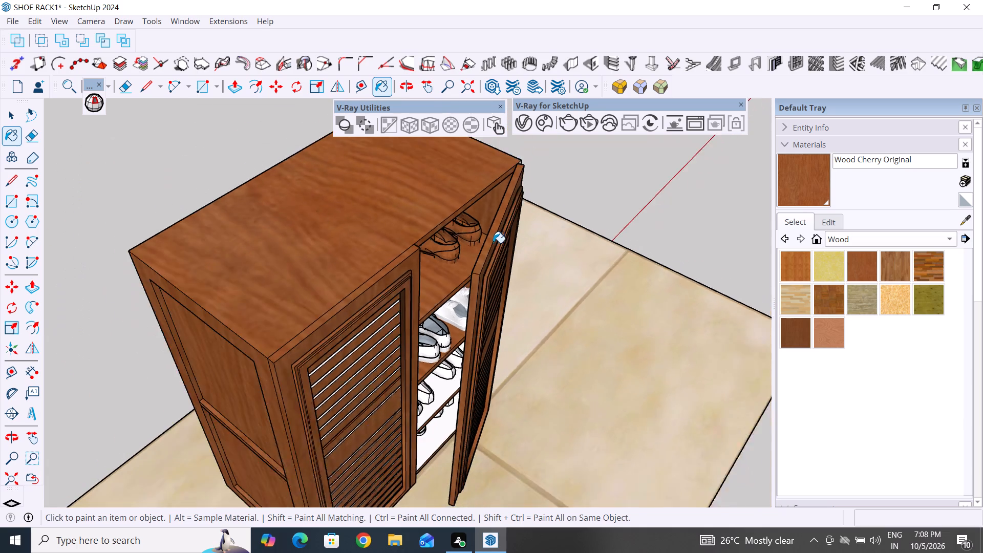
pyautogui.scroll(-5, 493, 243)
pyautogui.moveTo(470, 395); pyautogui.dragTo(494, 121, button='middle')
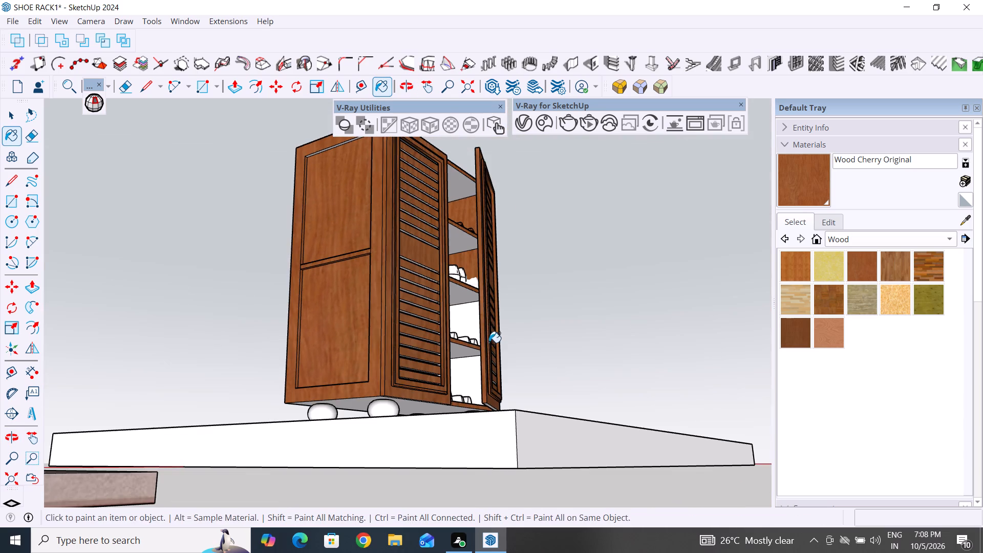
pyautogui.scroll(13, 459, 396)
pyautogui.click(431, 402)
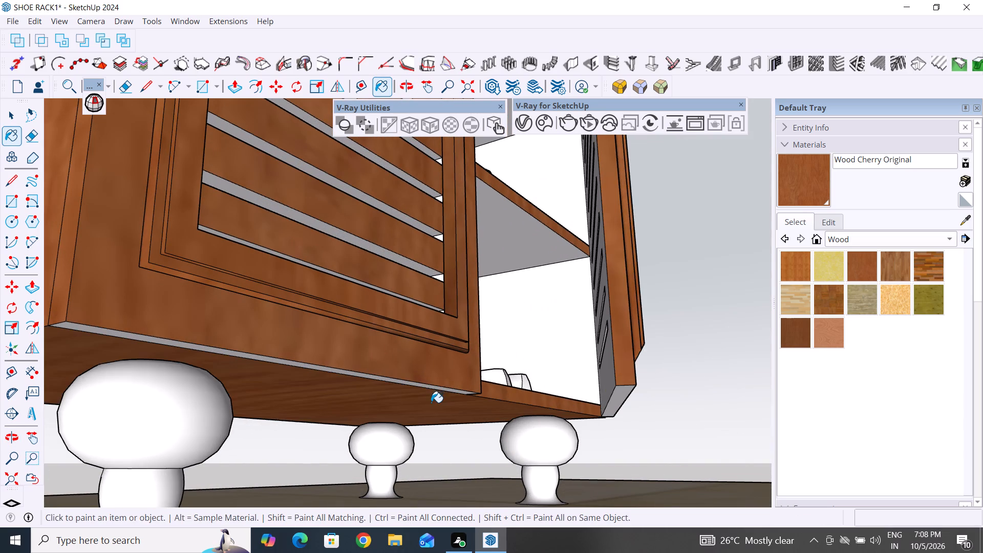
pyautogui.click(432, 390)
pyautogui.click(433, 394)
pyautogui.scroll(3, 435, 394)
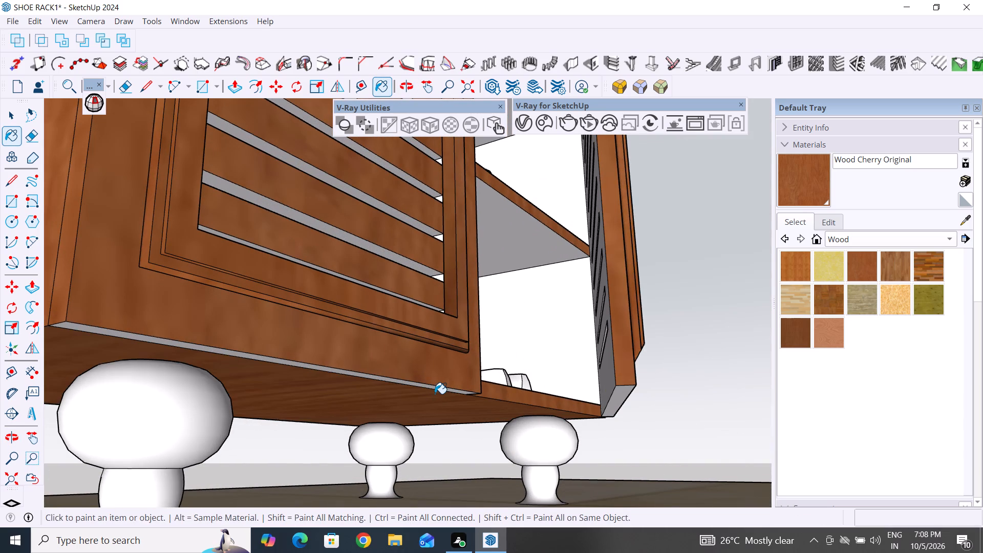
pyautogui.scroll(8, 435, 394)
pyautogui.click(440, 388)
pyautogui.moveTo(462, 394); pyautogui.dragTo(473, 368, button='middle')
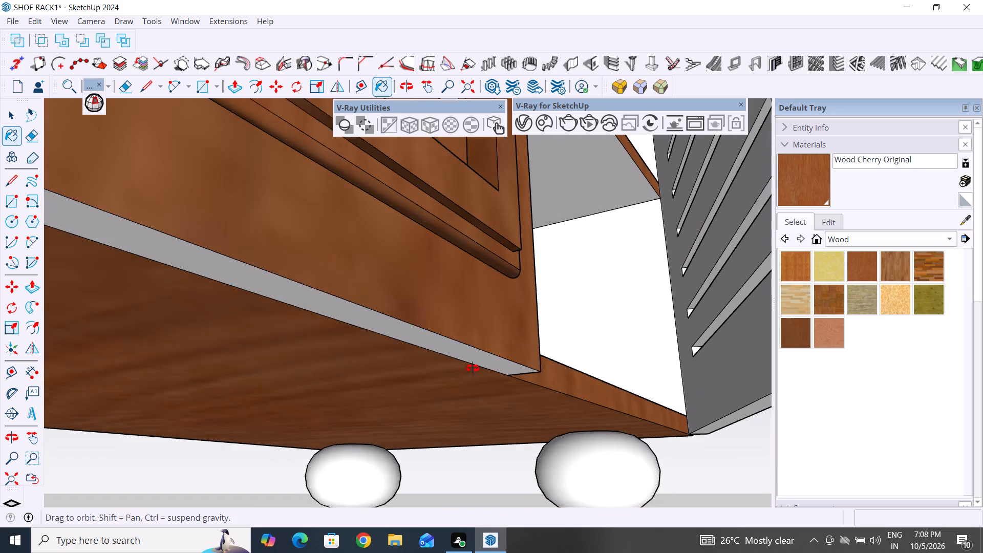
pyautogui.moveTo(473, 368); pyautogui.dragTo(491, 362, button='middle')
pyautogui.click(535, 314)
# Paint the rounded tops and flared bases of all four cabinet feet with Wood Cherry Original.
pyautogui.click(594, 494)
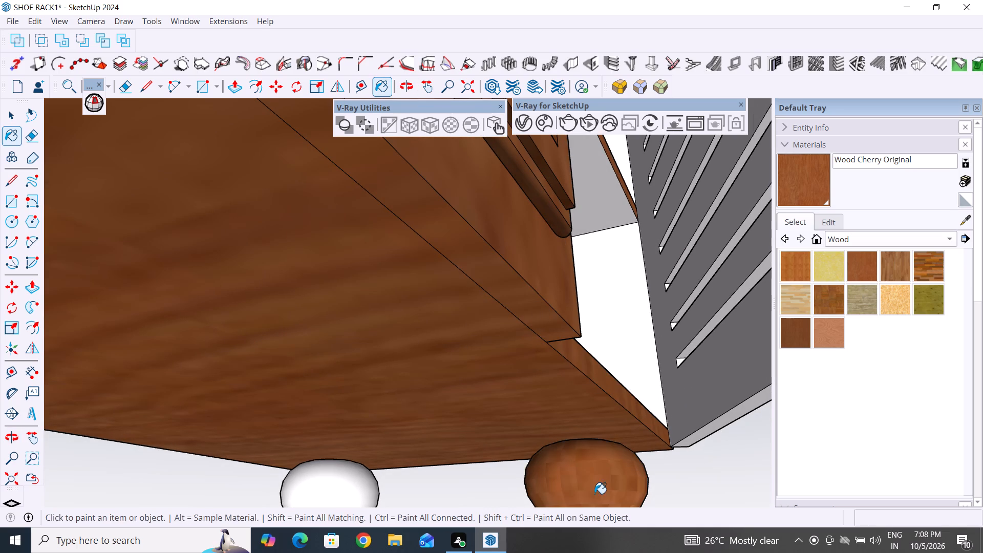
pyautogui.click(358, 480)
pyautogui.scroll(-9, 459, 432)
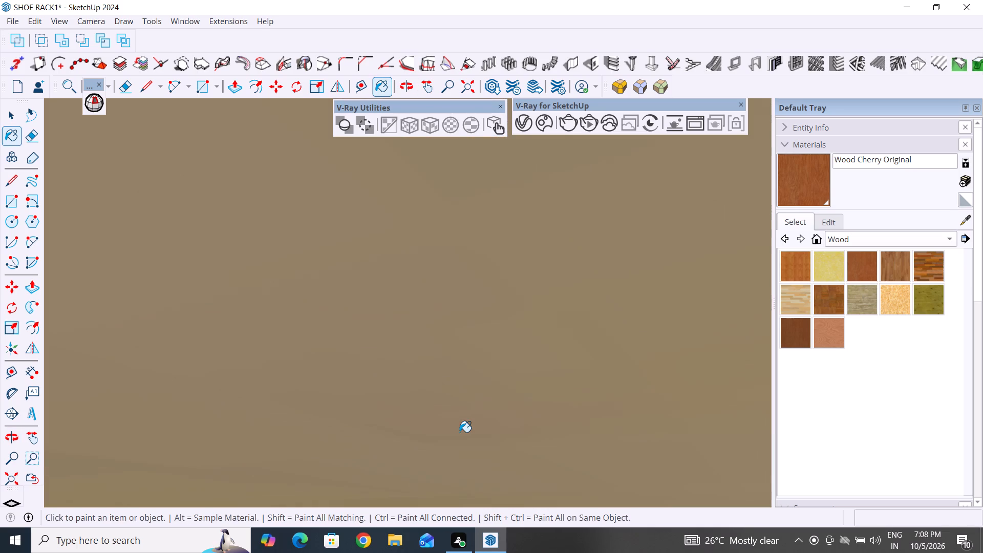
pyautogui.scroll(-1, 484, 415)
pyautogui.moveTo(527, 389); pyautogui.dragTo(467, 501, button='middle')
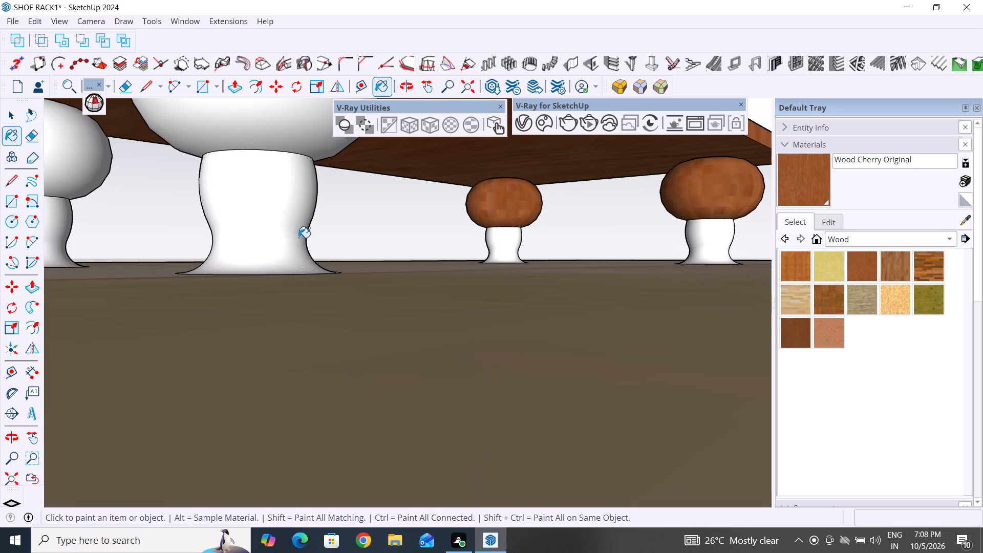
pyautogui.click(282, 229)
pyautogui.click(71, 240)
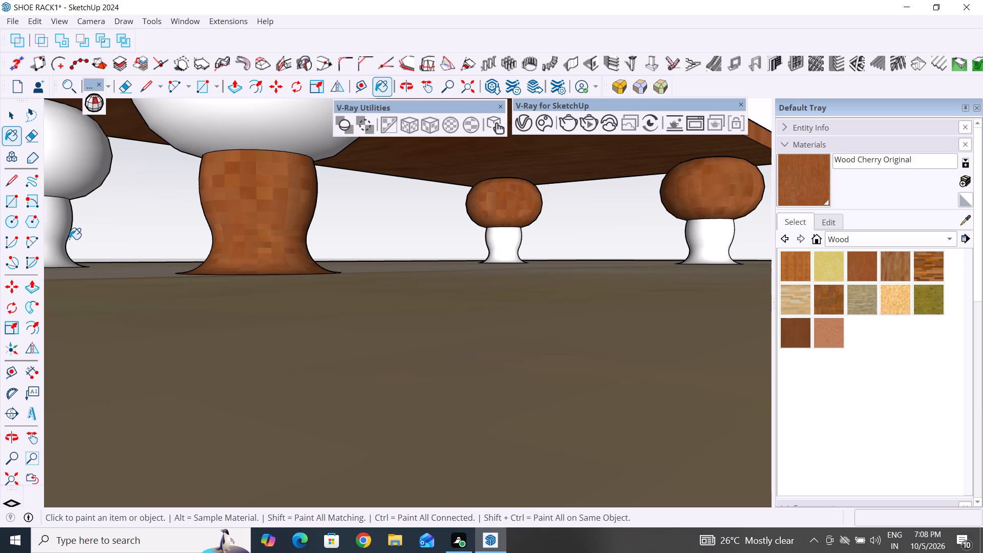
pyautogui.click(66, 233)
pyautogui.click(67, 185)
pyautogui.click(219, 112)
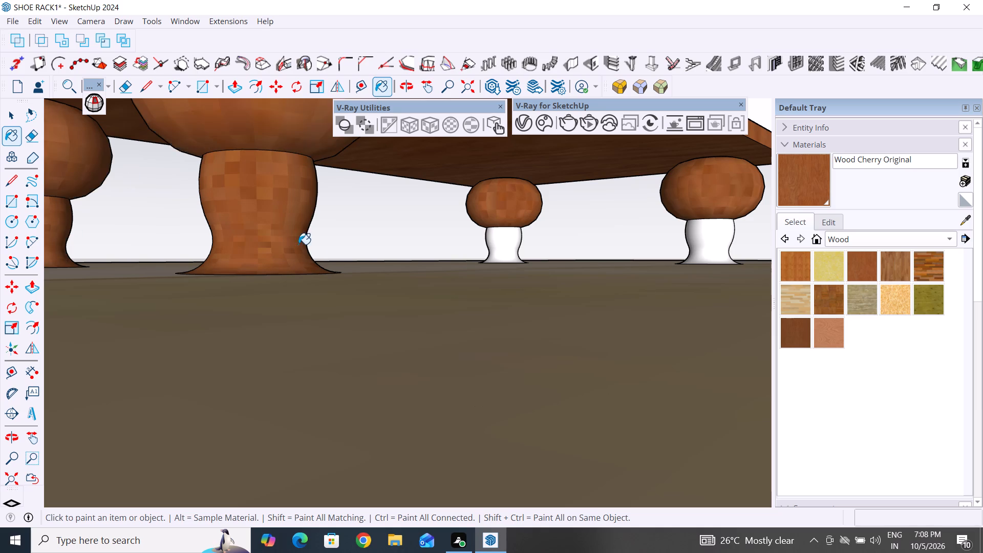
pyautogui.scroll(-7, 313, 327)
pyautogui.click(494, 252)
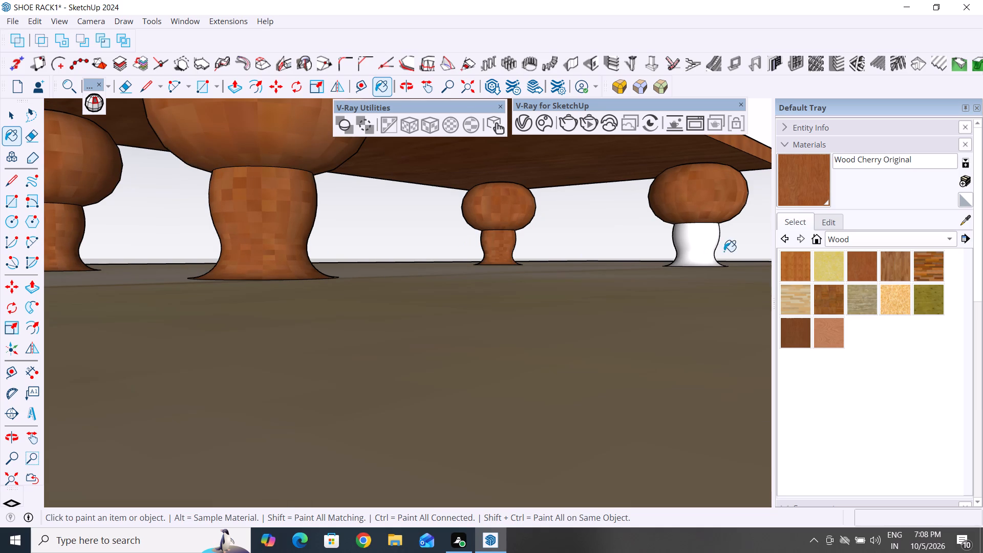
pyautogui.click(704, 245)
pyautogui.scroll(-20, 557, 391)
pyautogui.scroll(-3, 557, 391)
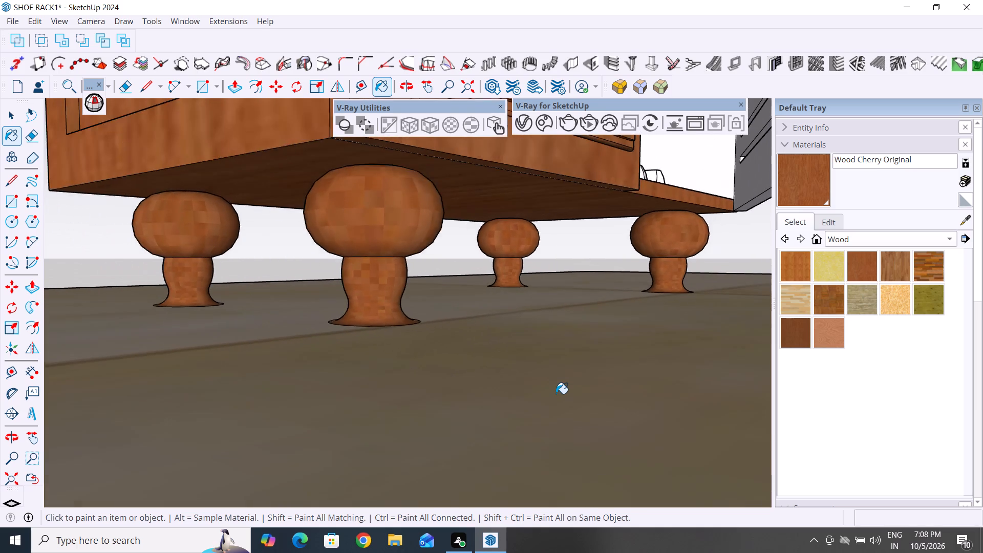
# Paint the open door's inner face and the cabinet's bottom shelf surface with Wood Cherry Original.
pyautogui.scroll(-11, 556, 394)
pyautogui.moveTo(550, 427); pyautogui.dragTo(653, 479, button='middle')
pyautogui.scroll(3, 595, 235)
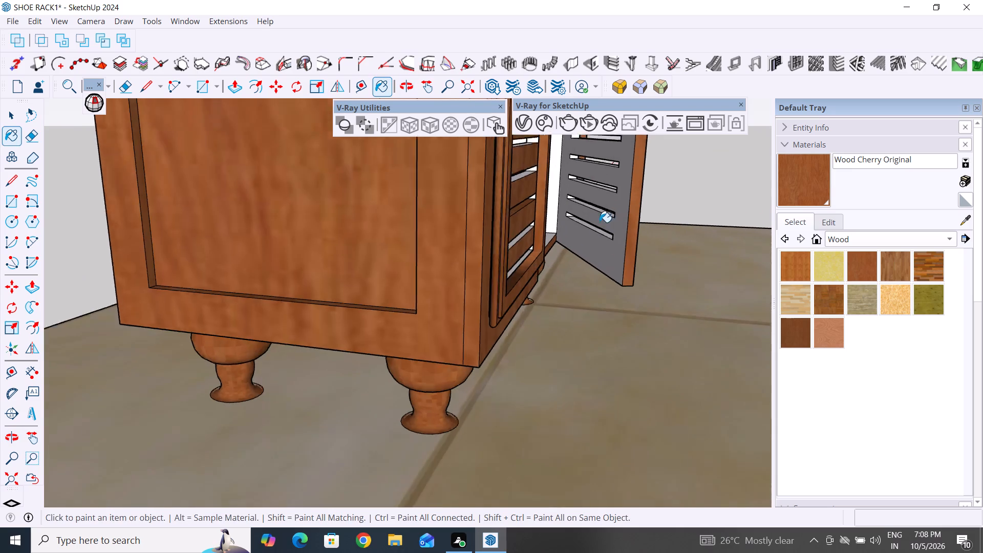
pyautogui.scroll(6, 600, 222)
pyautogui.click(619, 257)
pyautogui.moveTo(619, 277); pyautogui.dragTo(515, 313, button='middle')
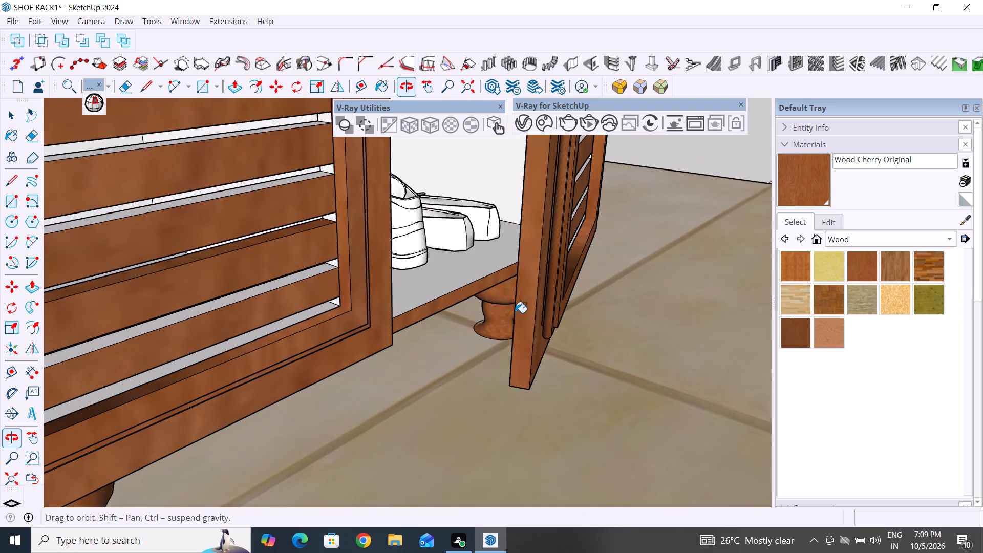
pyautogui.click(472, 276)
# Paint the top edges and end gap faces of the closed door's lowest louver slats with Wood Cherry Original.
pyautogui.moveTo(467, 374); pyautogui.dragTo(407, 426, button='middle')
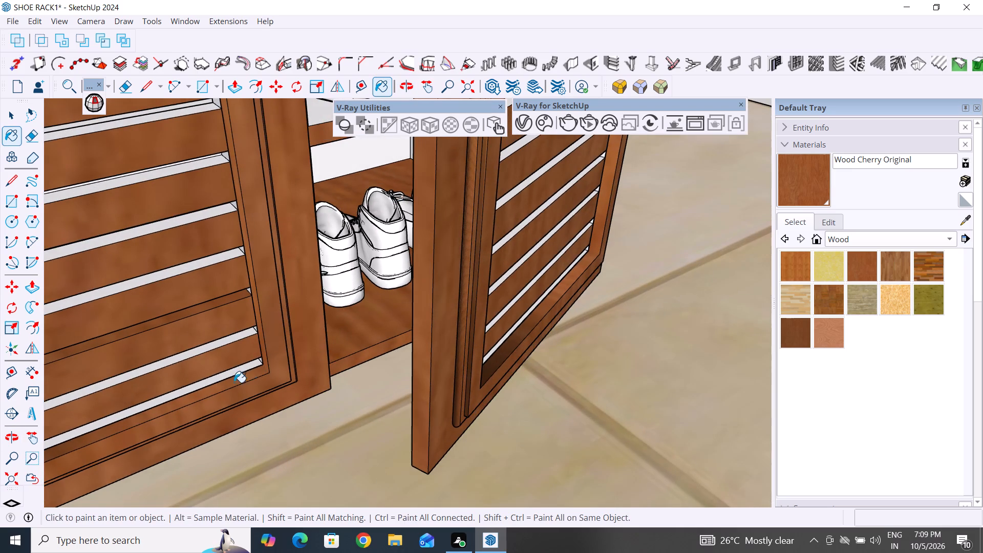
pyautogui.scroll(14, 223, 379)
pyautogui.click(223, 377)
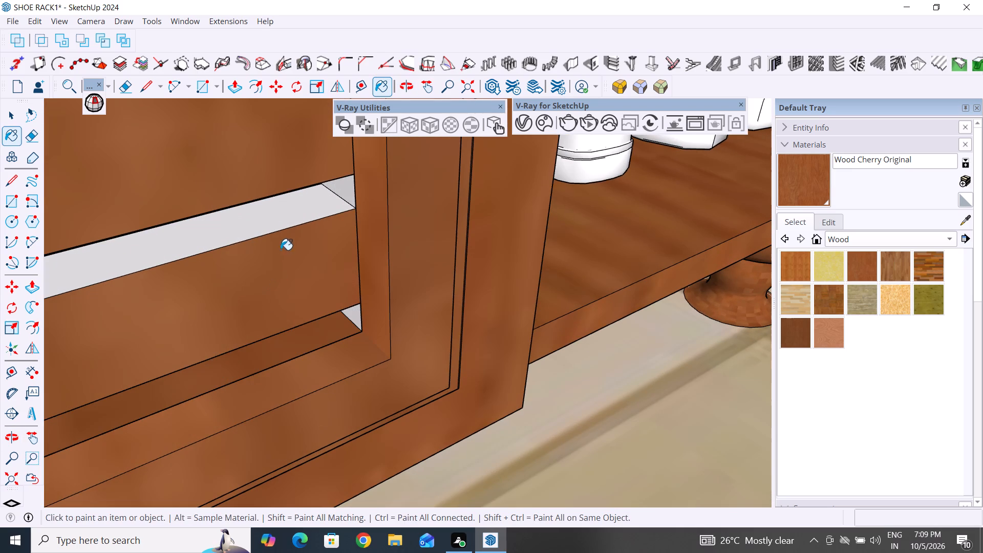
pyautogui.click(289, 222)
pyautogui.moveTo(301, 356); pyautogui.dragTo(392, 301, button='middle')
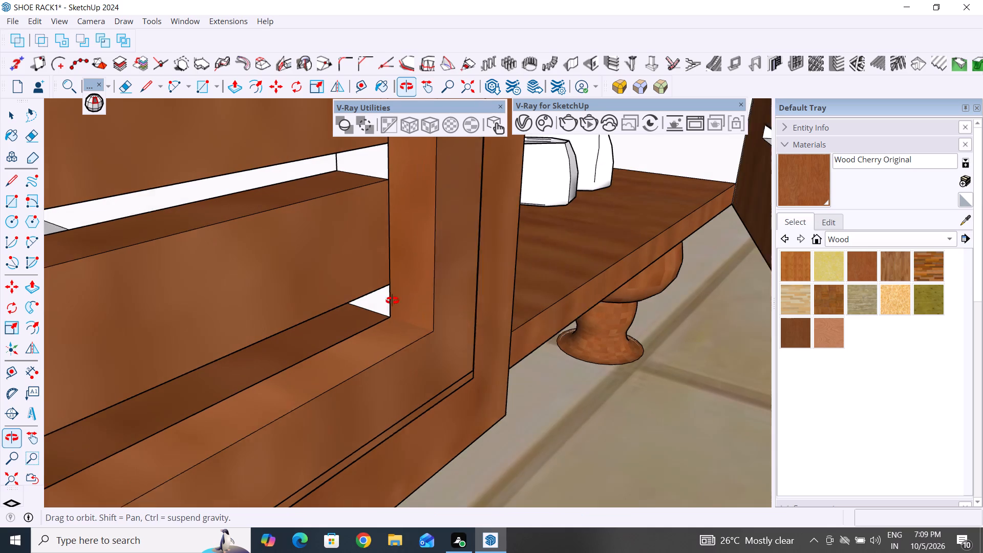
pyautogui.moveTo(392, 301); pyautogui.dragTo(393, 301, button='middle')
pyautogui.click(382, 306)
pyautogui.click(376, 170)
# Paint the second-highest slat's top edge and the end face of the topmost gap in the closed door with Wood Cherry Original.
pyautogui.scroll(-2, 438, 385)
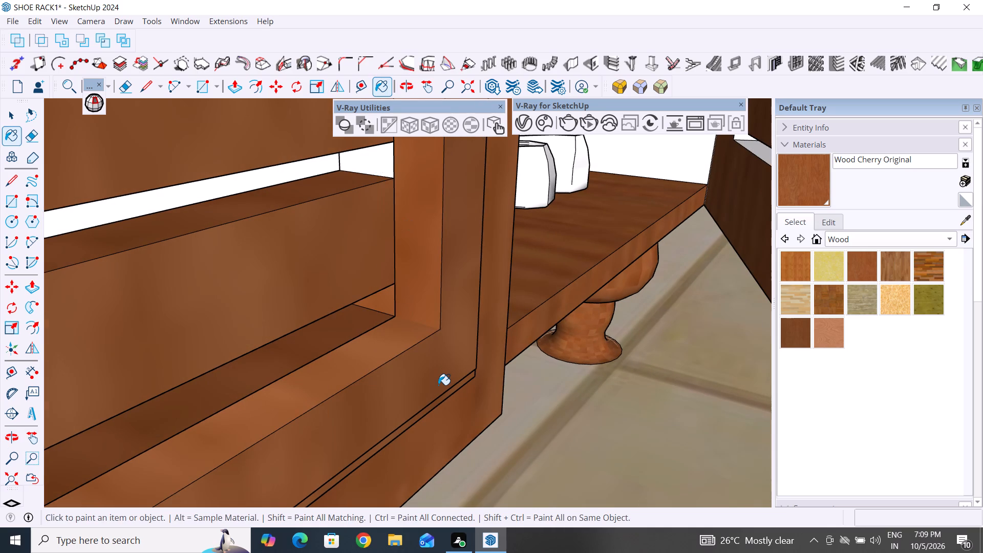
pyautogui.scroll(-10, 438, 385)
pyautogui.scroll(-11, 438, 385)
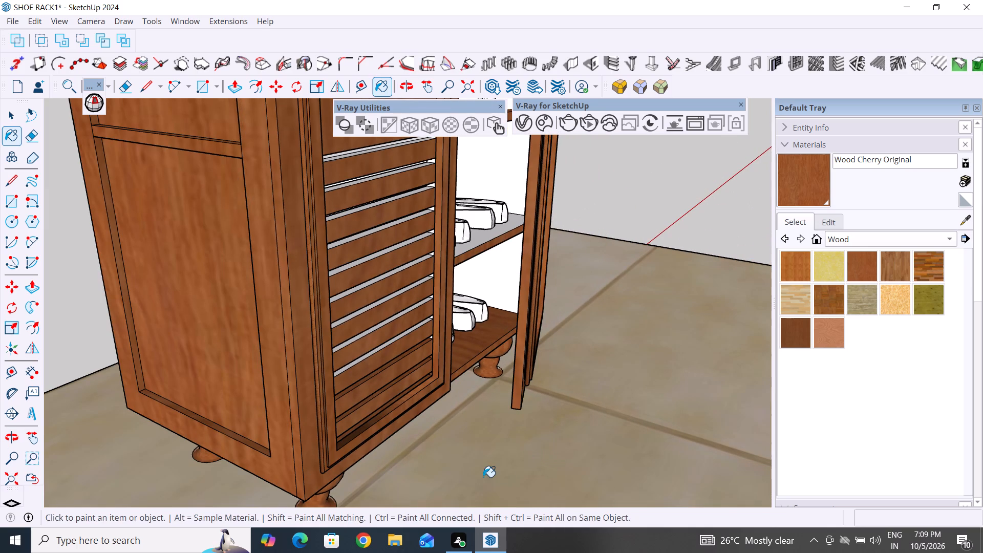
pyautogui.moveTo(531, 405); pyautogui.dragTo(634, 424, button='middle')
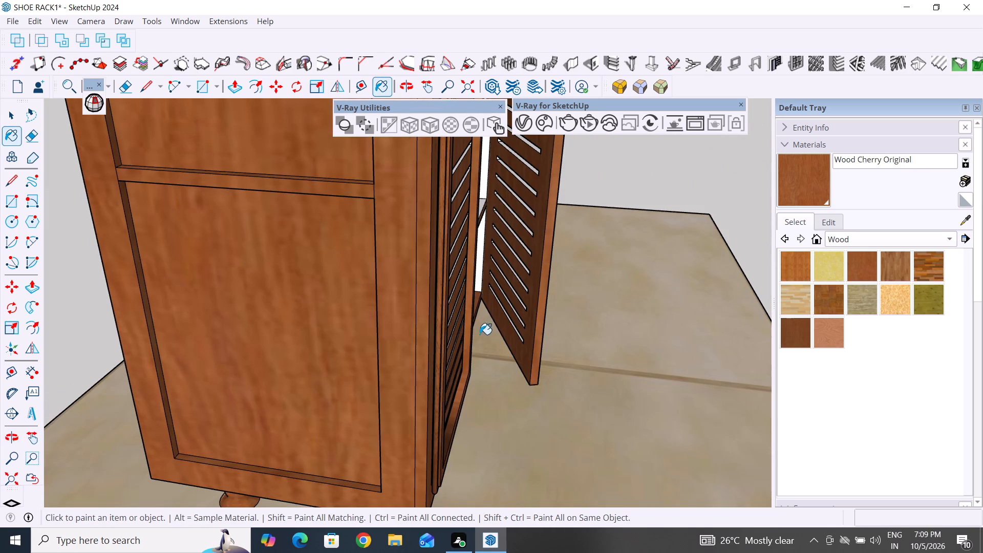
pyautogui.moveTo(485, 329); pyautogui.dragTo(335, 318, button='middle')
pyautogui.scroll(-5, 454, 458)
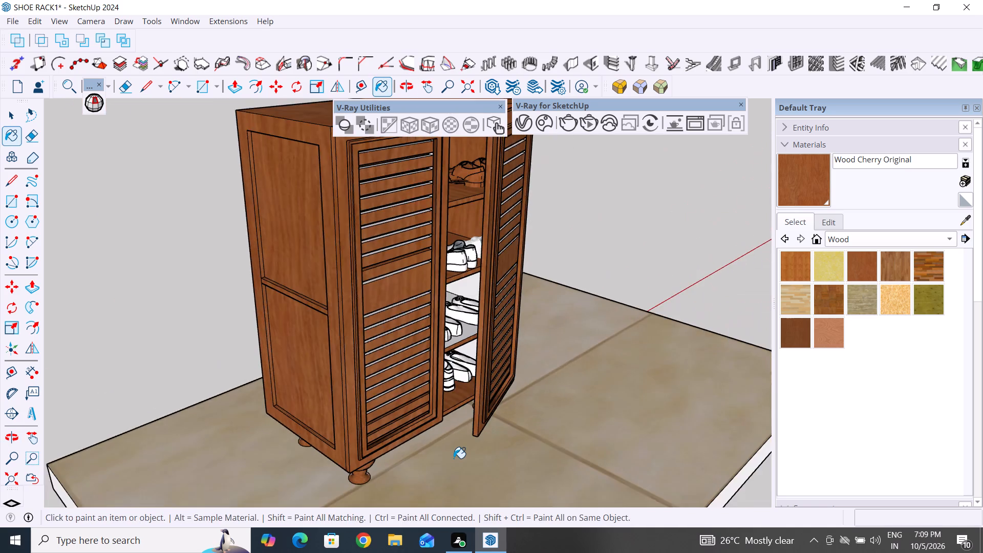
pyautogui.scroll(-5, 454, 458)
pyautogui.scroll(20, 428, 243)
pyautogui.scroll(1, 428, 243)
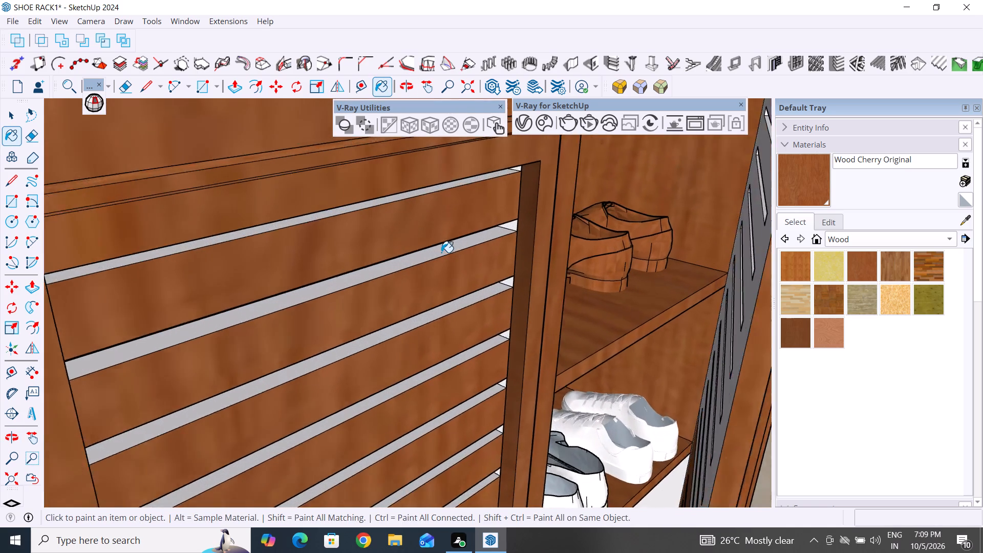
pyautogui.scroll(4, 441, 252)
pyautogui.click(451, 251)
pyautogui.scroll(-5, 447, 334)
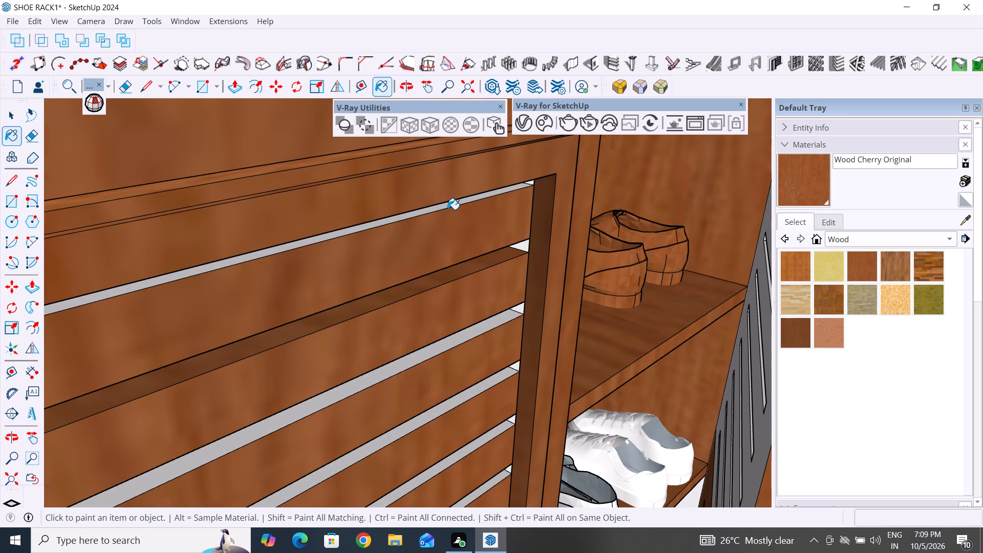
pyautogui.click(447, 209)
pyautogui.scroll(10, 452, 209)
pyautogui.moveTo(519, 185); pyautogui.dragTo(542, 162, button='middle')
pyautogui.scroll(-5, 457, 353)
pyautogui.moveTo(461, 331); pyautogui.dragTo(453, 238, button='middle')
pyautogui.click(571, 156)
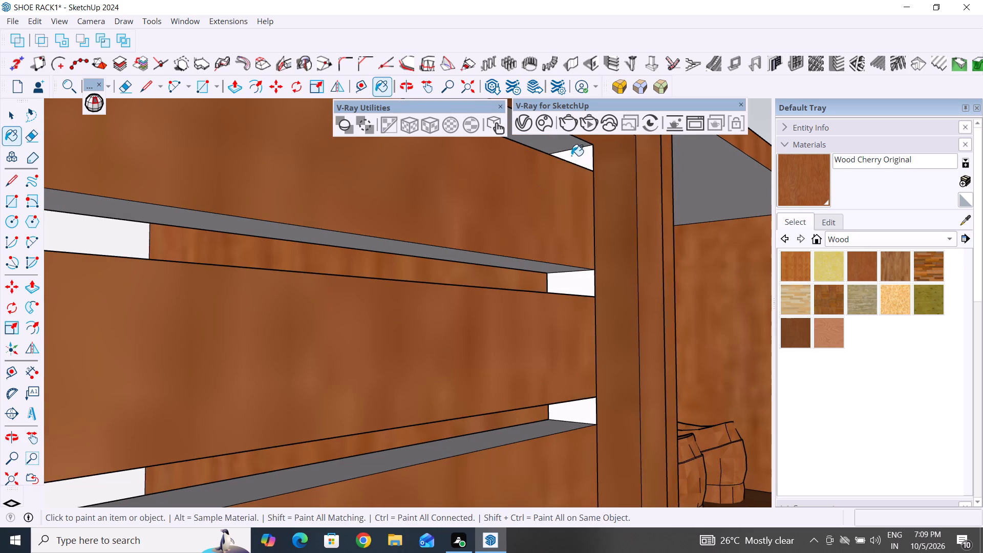
# Paint the closed door's topmost slat's top edge and the end face of the gap below it with Wood Cherry Original.
pyautogui.moveTo(560, 198); pyautogui.dragTo(511, 284, button='middle')
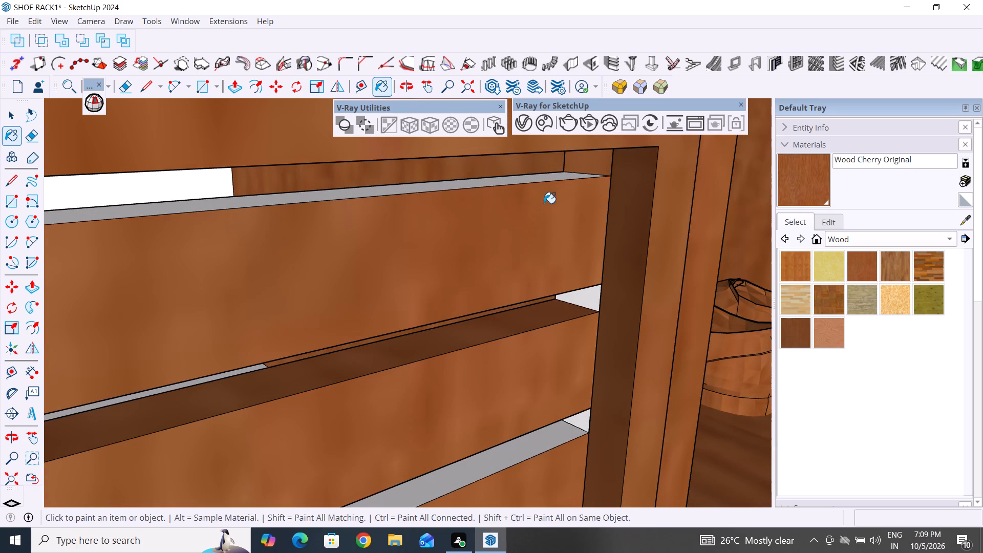
pyautogui.click(553, 185)
pyautogui.moveTo(543, 206); pyautogui.dragTo(589, 242, button='middle')
pyautogui.scroll(6, 558, 190)
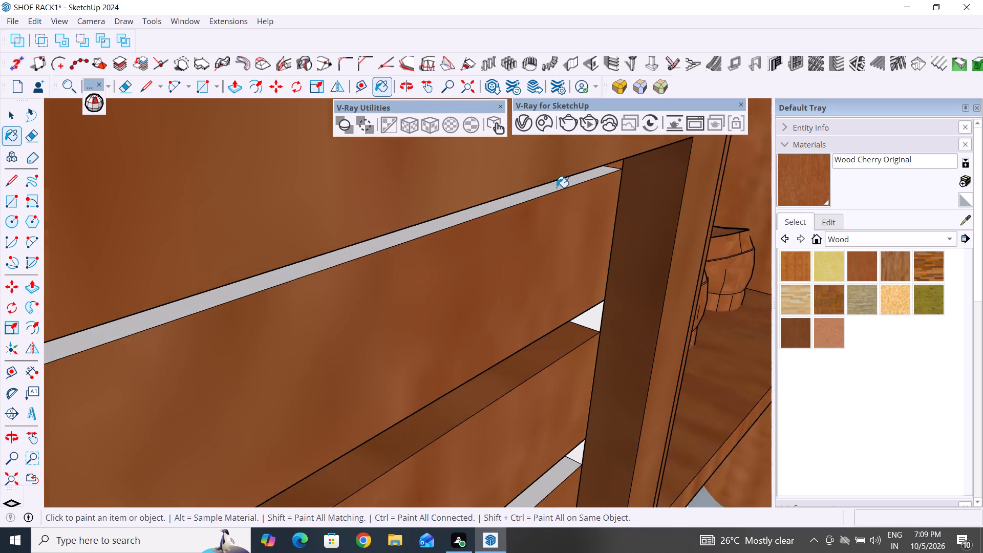
pyautogui.scroll(4, 557, 187)
pyautogui.click(557, 187)
pyautogui.scroll(-5, 527, 273)
pyautogui.moveTo(587, 371); pyautogui.dragTo(589, 355, button='middle')
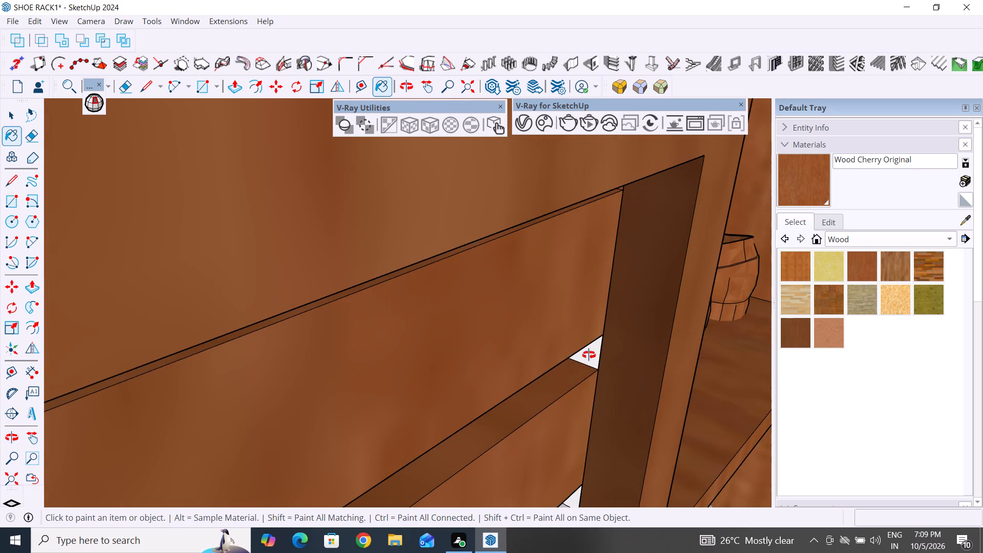
pyautogui.moveTo(589, 355); pyautogui.dragTo(595, 330, button='middle')
pyautogui.click(596, 355)
# Paint the top edges of the next four slats down in the closed door's upper louver section with Wood Cherry Original.
pyautogui.scroll(-8, 596, 355)
pyautogui.moveTo(526, 384); pyautogui.dragTo(364, 377, button='middle')
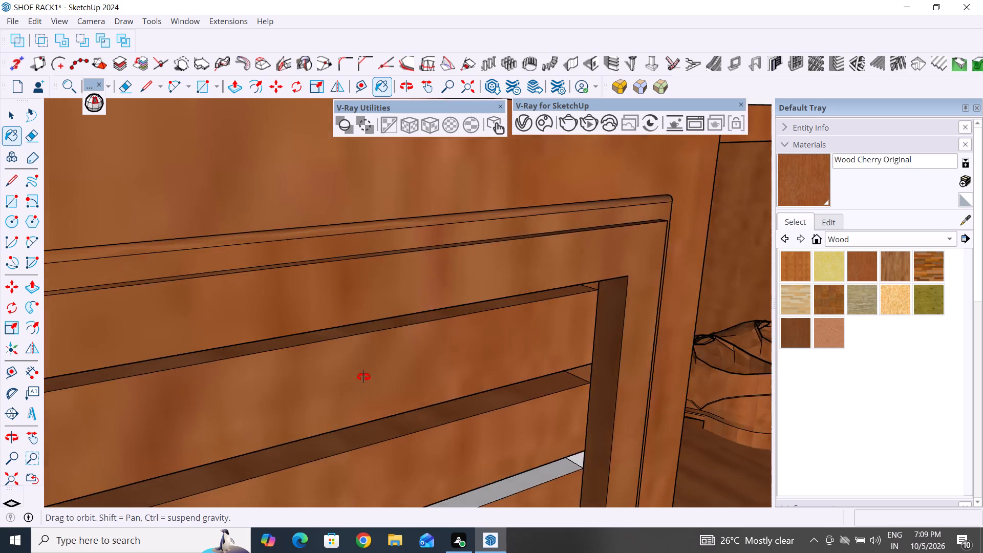
pyautogui.moveTo(364, 377); pyautogui.dragTo(348, 373, button='middle')
pyautogui.scroll(-6, 500, 196)
pyautogui.click(500, 384)
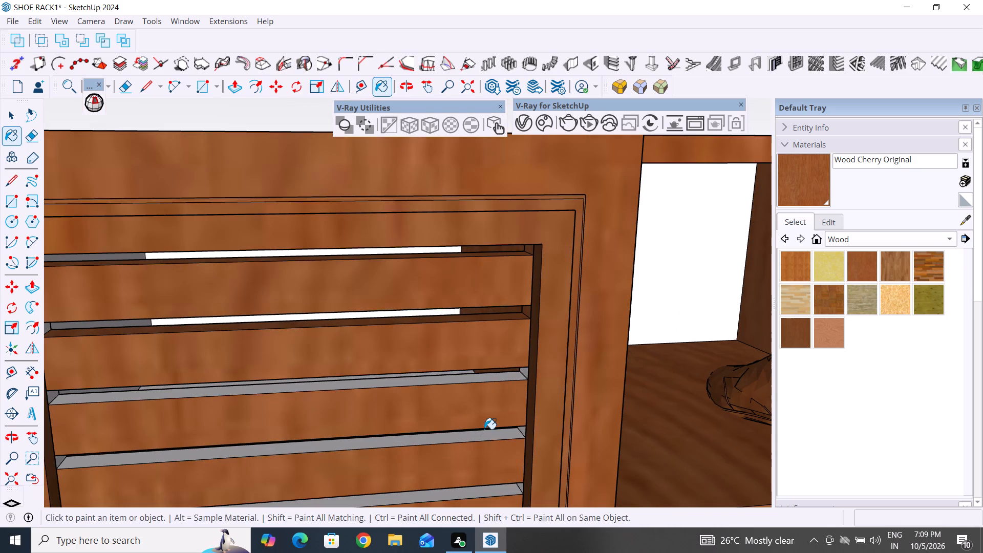
pyautogui.scroll(5, 468, 472)
pyautogui.moveTo(557, 286); pyautogui.dragTo(514, 446, button='middle')
pyautogui.scroll(1, 514, 446)
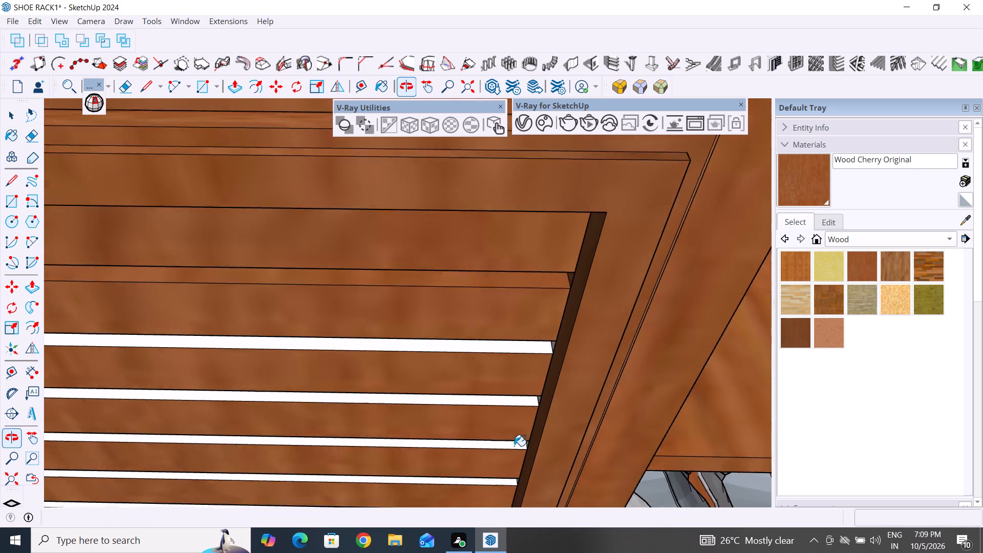
pyautogui.scroll(4, 514, 446)
pyautogui.click(524, 380)
pyautogui.click(546, 276)
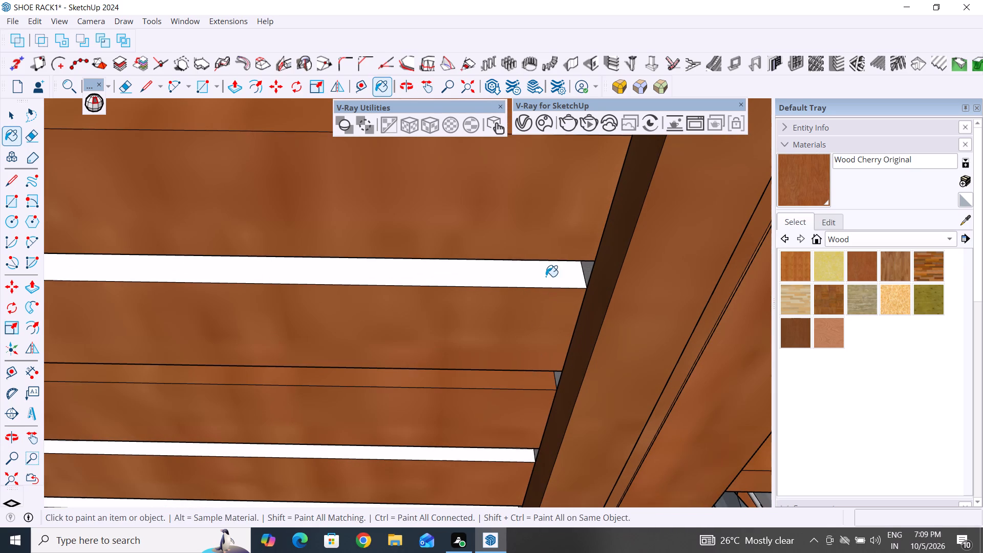
pyautogui.scroll(-7, 506, 343)
pyautogui.click(486, 427)
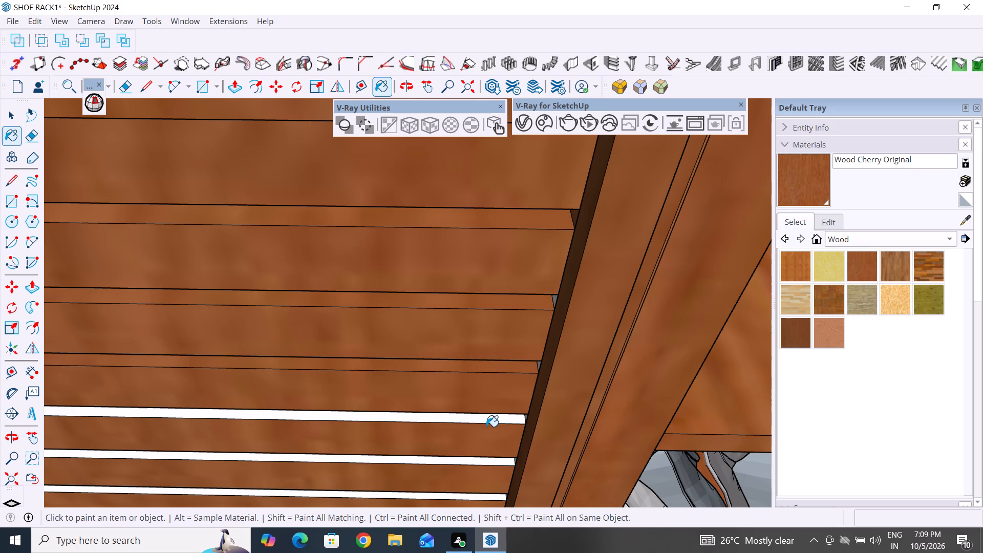
# Paint the unpainted top edges of the closed door's lower louver slats, working upward from the bottom, with Wood Cherry Original.
pyautogui.scroll(-20, 512, 259)
pyautogui.scroll(-3, 512, 259)
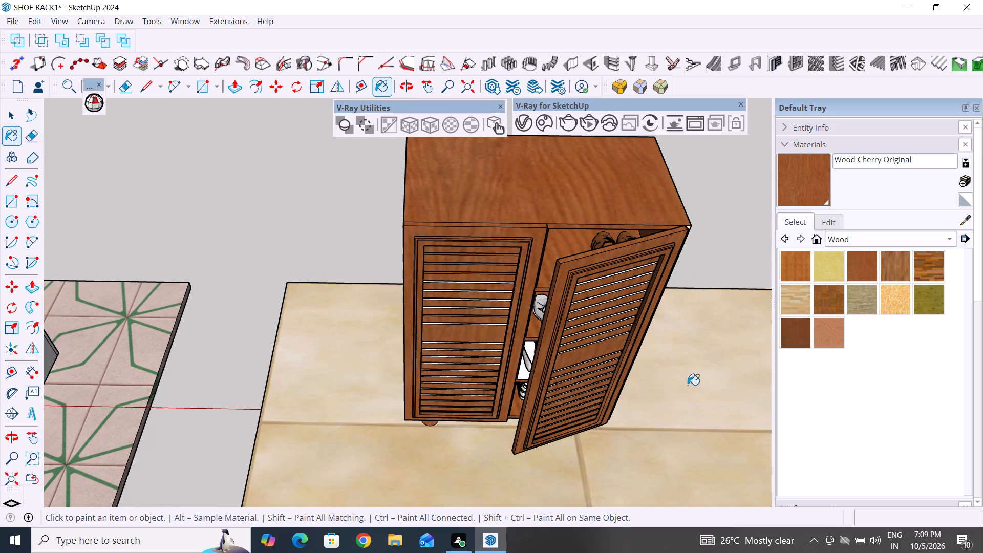
pyautogui.scroll(20, 465, 455)
pyautogui.scroll(1, 465, 455)
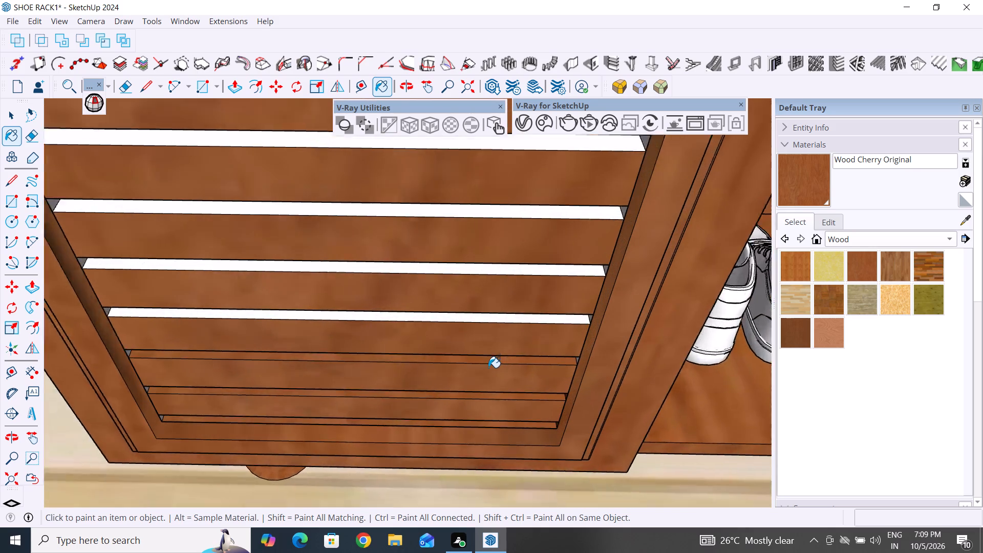
pyautogui.click(524, 310)
pyautogui.click(544, 248)
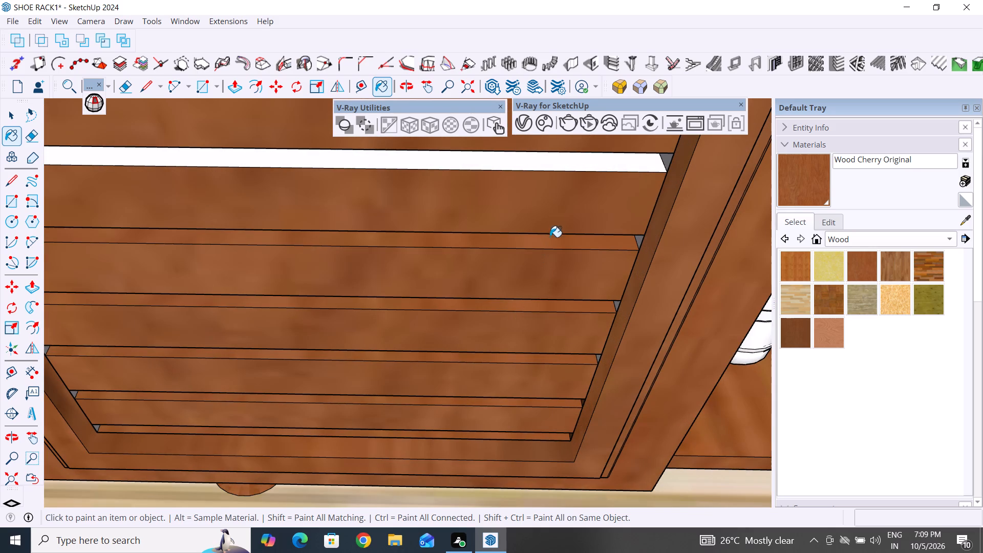
pyautogui.click(572, 171)
pyautogui.scroll(-4, 551, 286)
pyautogui.scroll(5, 593, 196)
pyautogui.click(593, 224)
pyautogui.scroll(3, 586, 221)
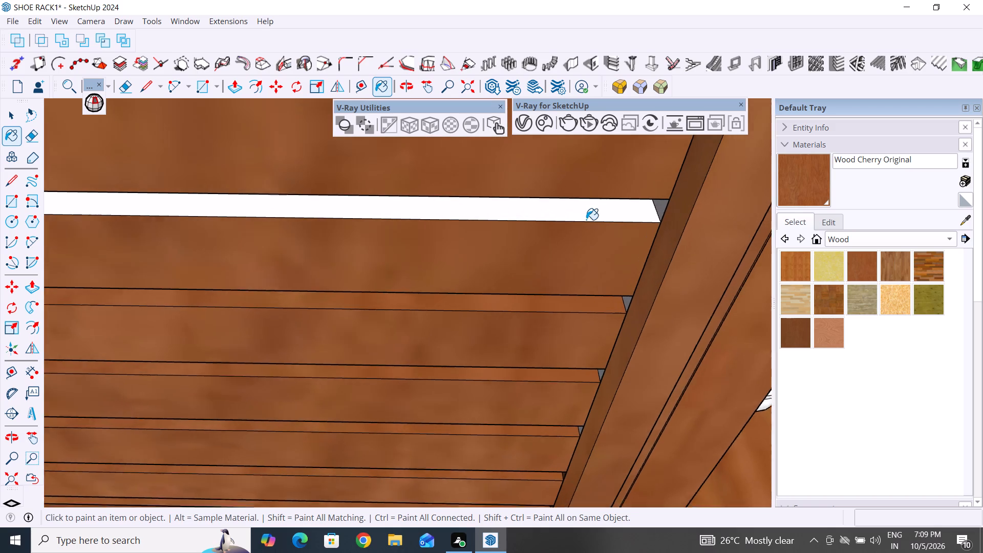
pyautogui.scroll(7, 586, 220)
pyautogui.click(586, 220)
# Paint the top edges of the next two unpainted slats up in the closed door's lower louver section with Wood Cherry Original.
pyautogui.scroll(-6, 569, 318)
pyautogui.moveTo(587, 331); pyautogui.dragTo(610, 320, button='middle')
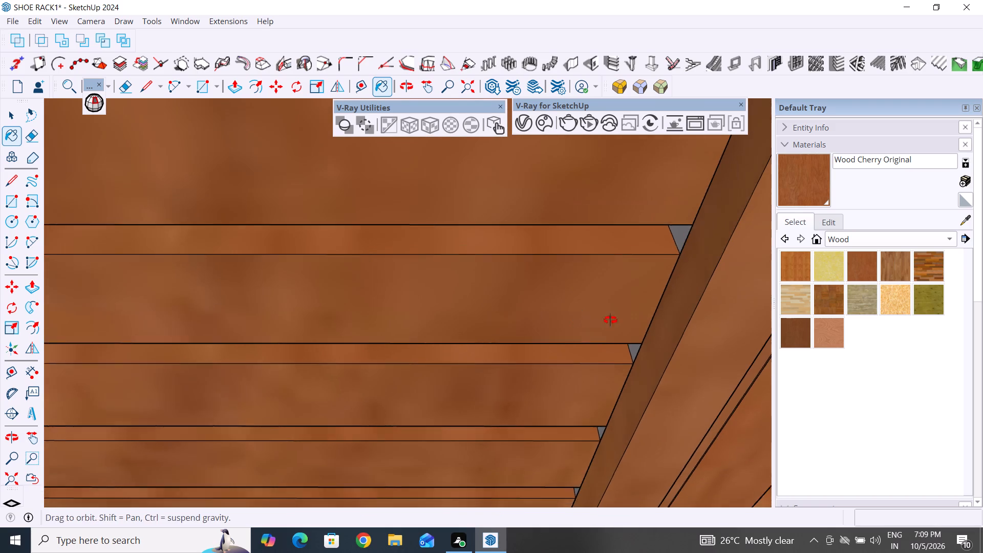
pyautogui.moveTo(610, 320); pyautogui.dragTo(691, 267, button='middle')
pyautogui.scroll(-18, 614, 301)
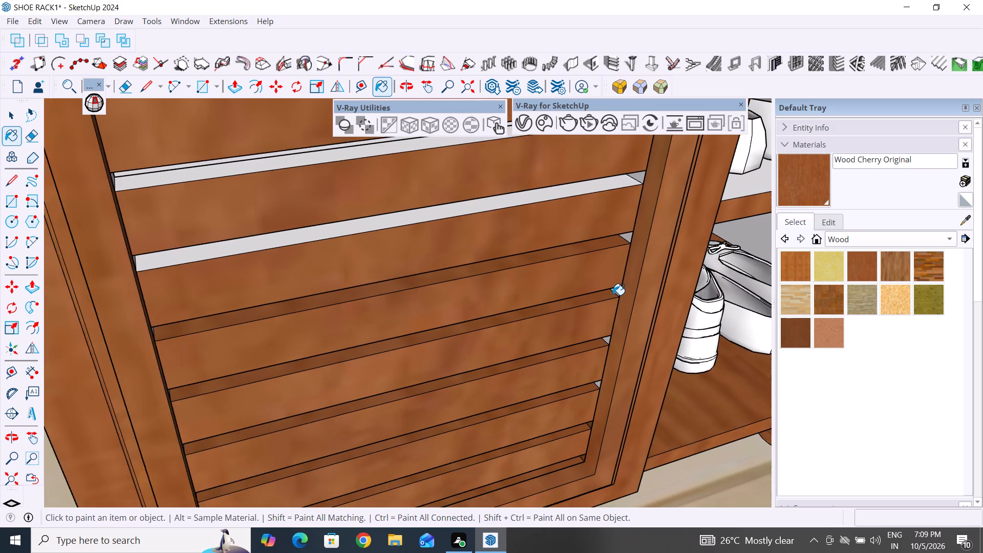
pyautogui.scroll(-2, 613, 295)
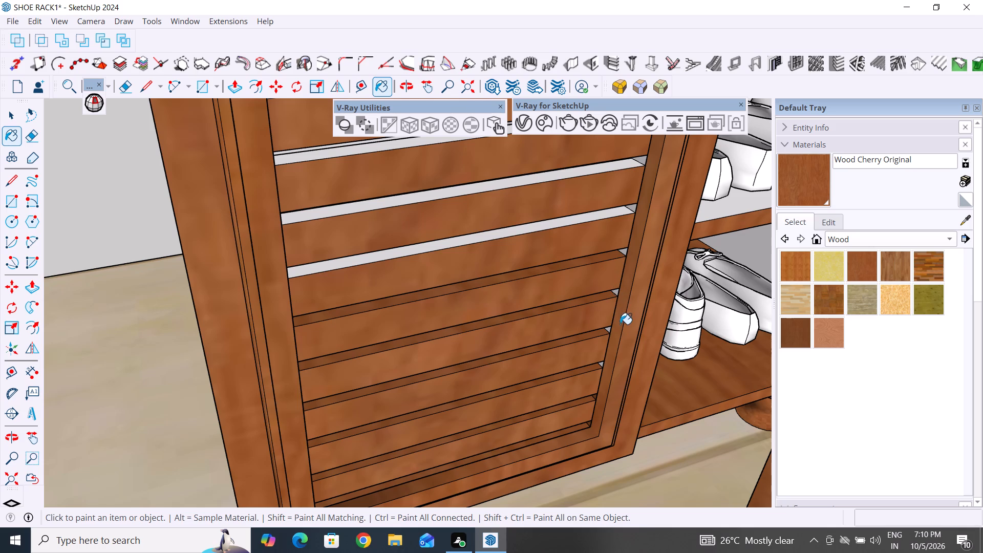
pyautogui.moveTo(634, 365); pyautogui.dragTo(569, 389, button='middle')
pyautogui.moveTo(569, 389); pyautogui.dragTo(554, 385, button='middle')
pyautogui.scroll(9, 533, 252)
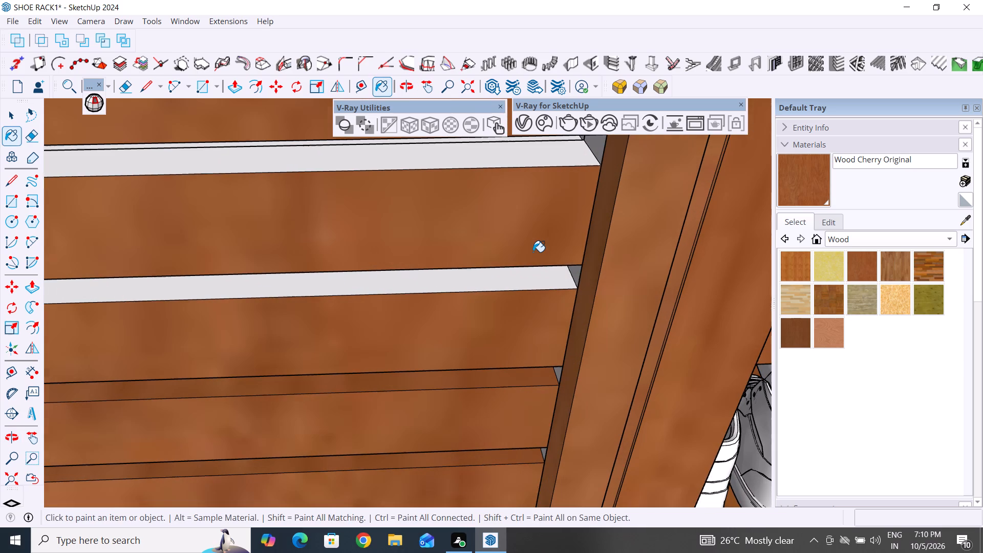
pyautogui.click(535, 289)
pyautogui.scroll(-11, 540, 329)
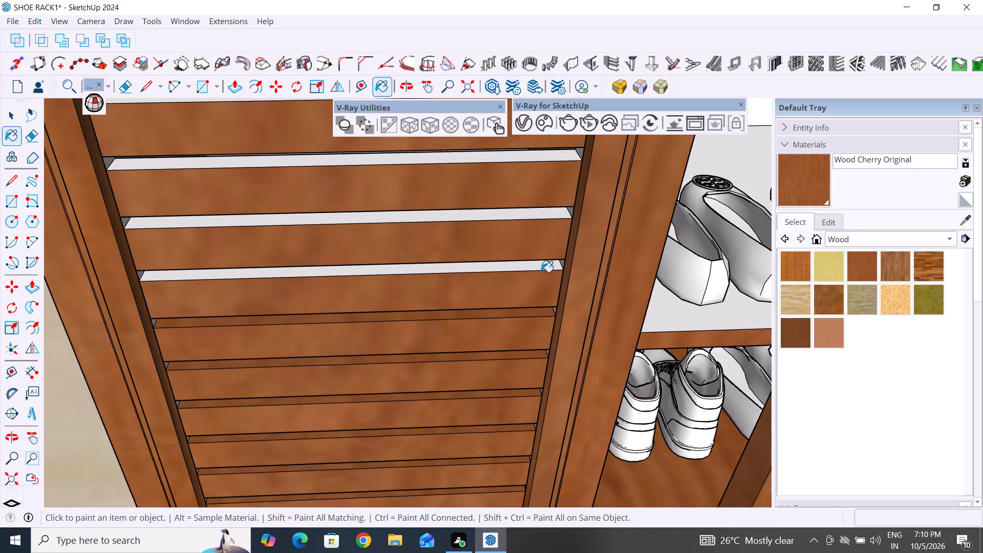
pyautogui.click(541, 270)
pyautogui.click(541, 277)
pyautogui.scroll(9, 541, 277)
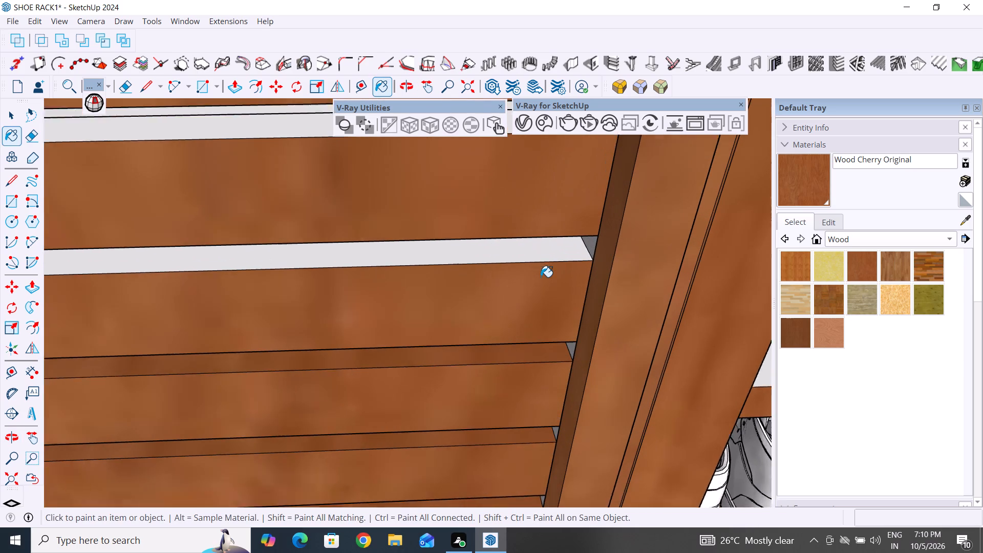
pyautogui.click(551, 265)
pyautogui.click(559, 255)
# Paint the remaining five unpainted slat top edges in the closed door's lower louver section with Wood Cherry Original, working upward.
pyautogui.scroll(4, 559, 255)
pyautogui.scroll(-4, 559, 255)
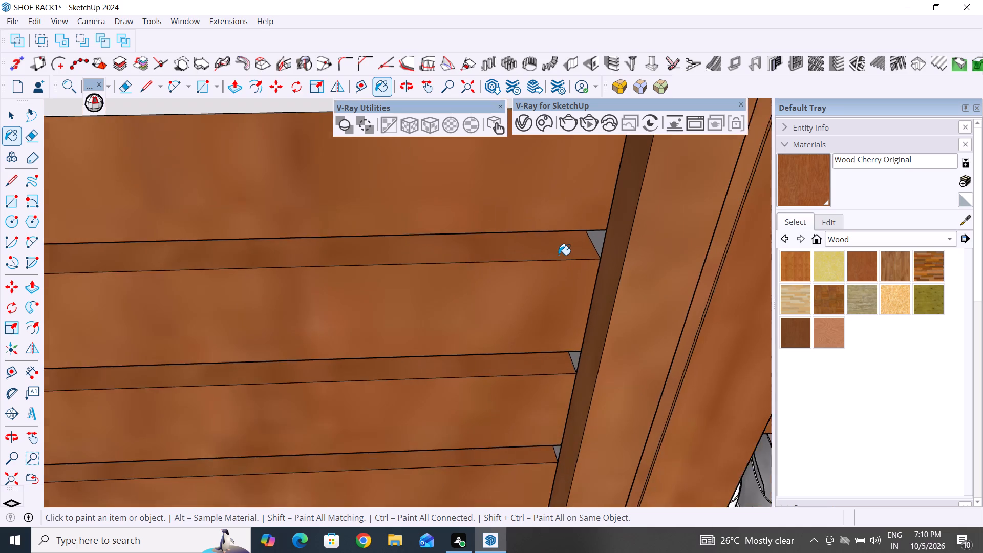
pyautogui.scroll(-12, 559, 255)
pyautogui.scroll(12, 549, 196)
pyautogui.click(556, 217)
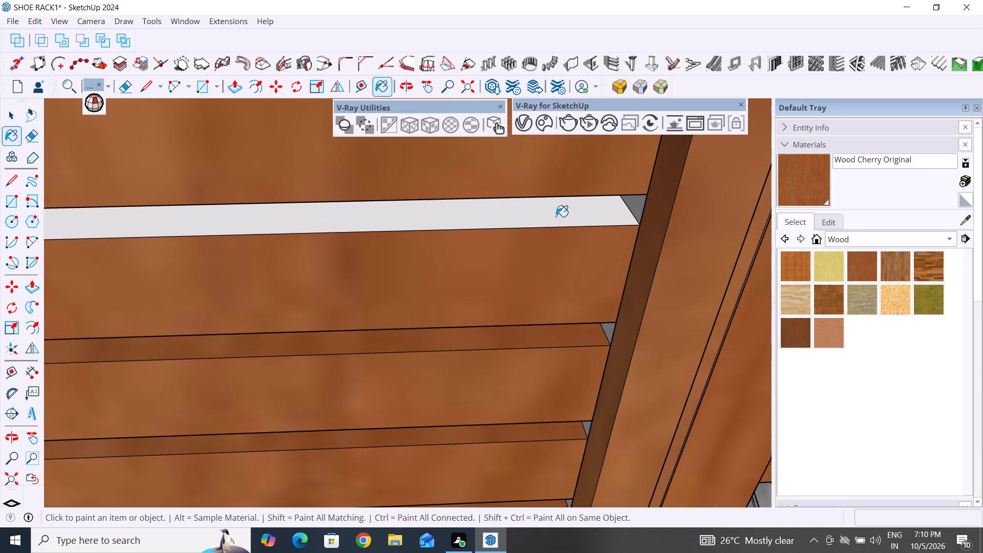
pyautogui.scroll(-20, 534, 267)
pyautogui.scroll(10, 529, 190)
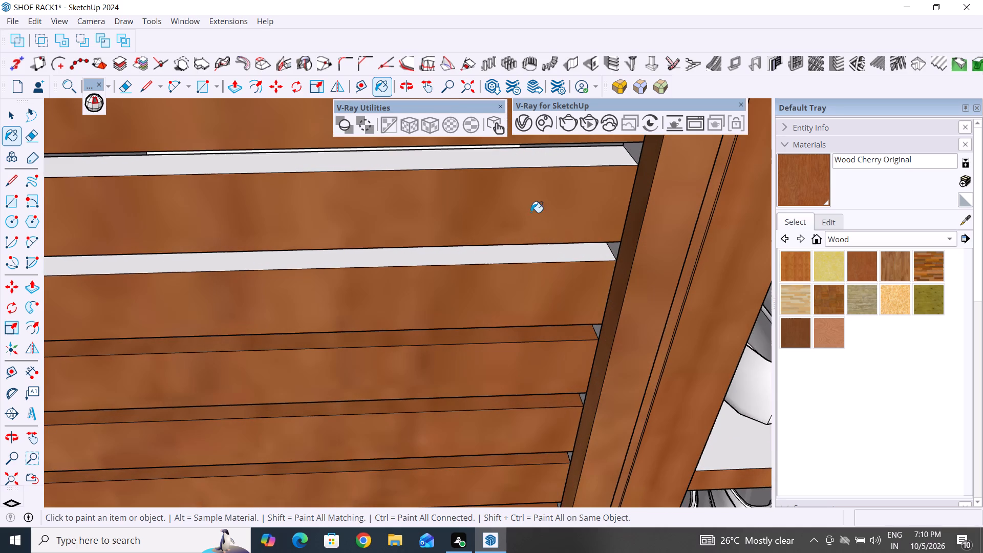
pyautogui.click(529, 260)
pyautogui.scroll(-7, 518, 318)
pyautogui.scroll(10, 528, 245)
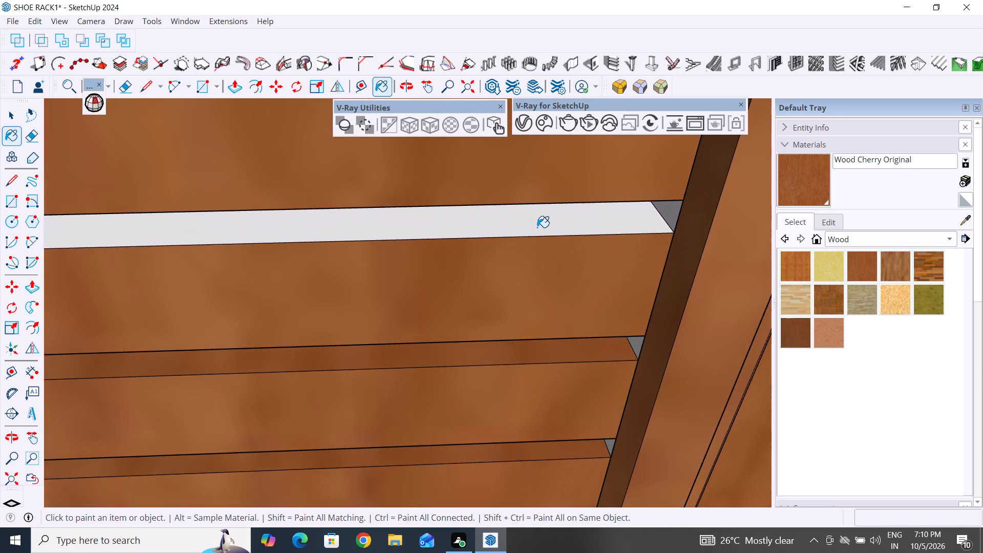
pyautogui.click(537, 227)
pyautogui.scroll(-15, 539, 324)
pyautogui.scroll(5, 536, 273)
pyautogui.click(557, 219)
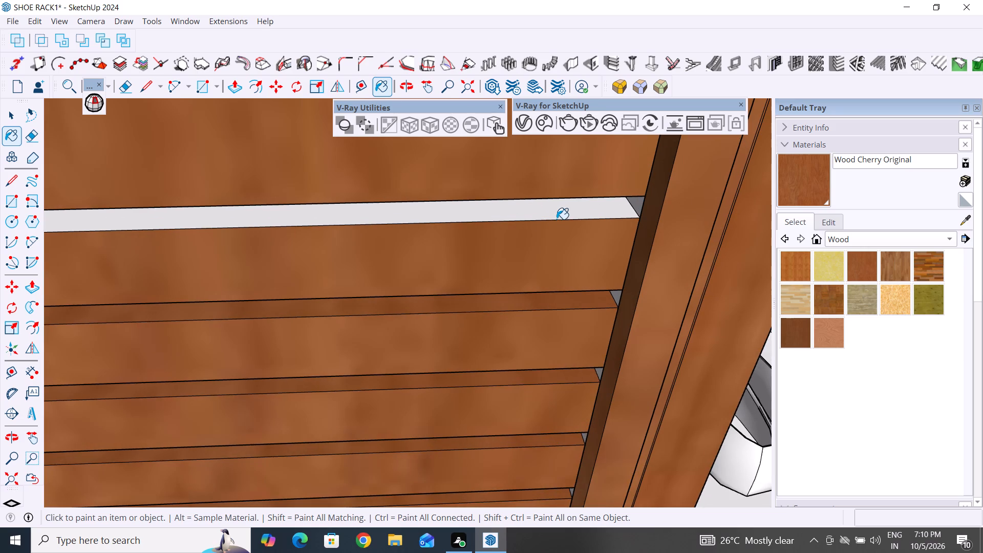
pyautogui.scroll(-5, 558, 219)
pyautogui.scroll(13, 558, 219)
pyautogui.click(558, 210)
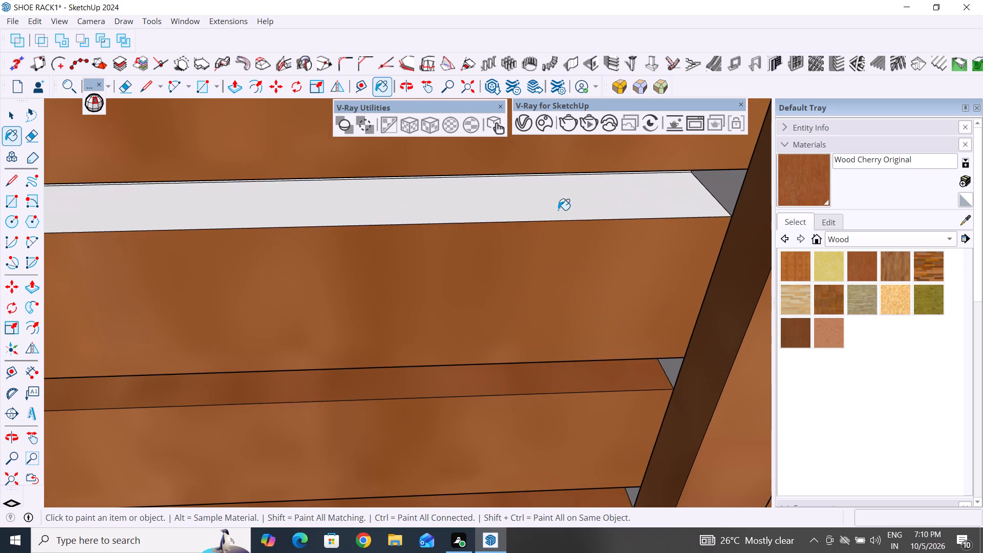
# Paint the top edge of the closed door's wide middle rail with Wood Cherry Original.
pyautogui.scroll(-20, 621, 226)
pyautogui.scroll(-5, 621, 226)
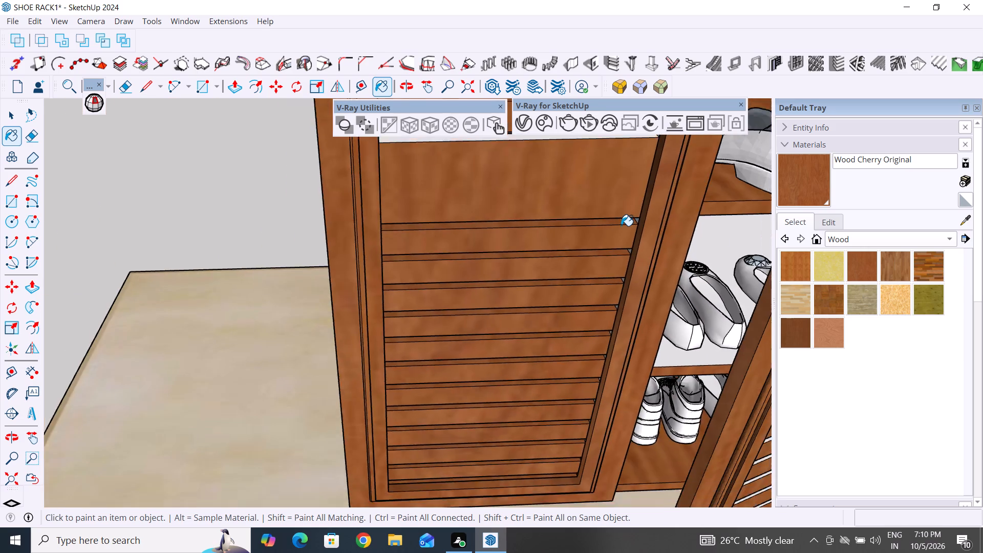
pyautogui.scroll(-4, 621, 226)
pyautogui.scroll(17, 619, 147)
pyautogui.click(626, 229)
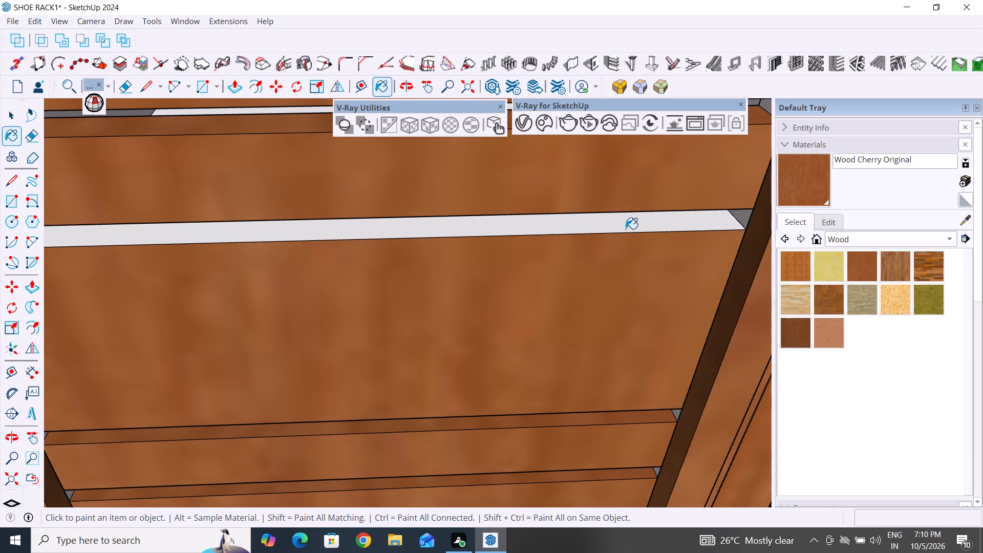
# Paint the three lowest unpainted slat top edges in the closed door's upper louver section with Wood Cherry Original.
pyautogui.scroll(-3, 560, 355)
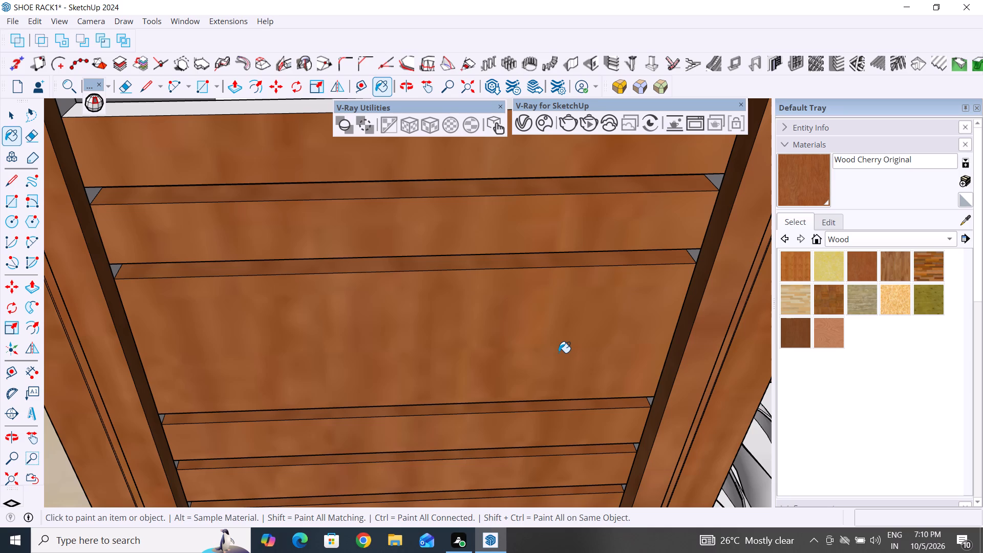
pyautogui.scroll(-8, 537, 376)
pyautogui.scroll(-8, 483, 347)
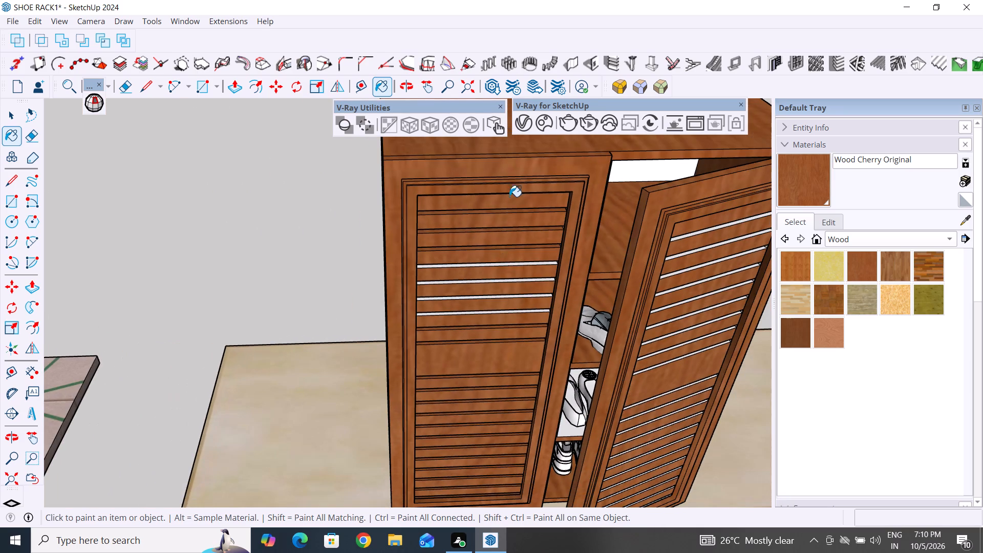
pyautogui.scroll(6, 509, 188)
pyautogui.scroll(6, 502, 336)
pyautogui.scroll(4, 527, 407)
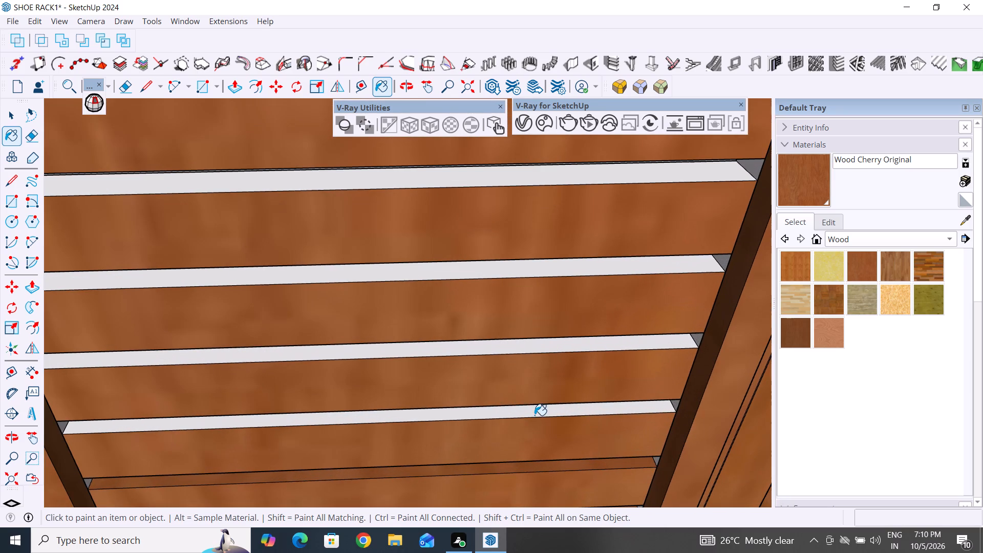
pyautogui.click(535, 415)
pyautogui.click(562, 353)
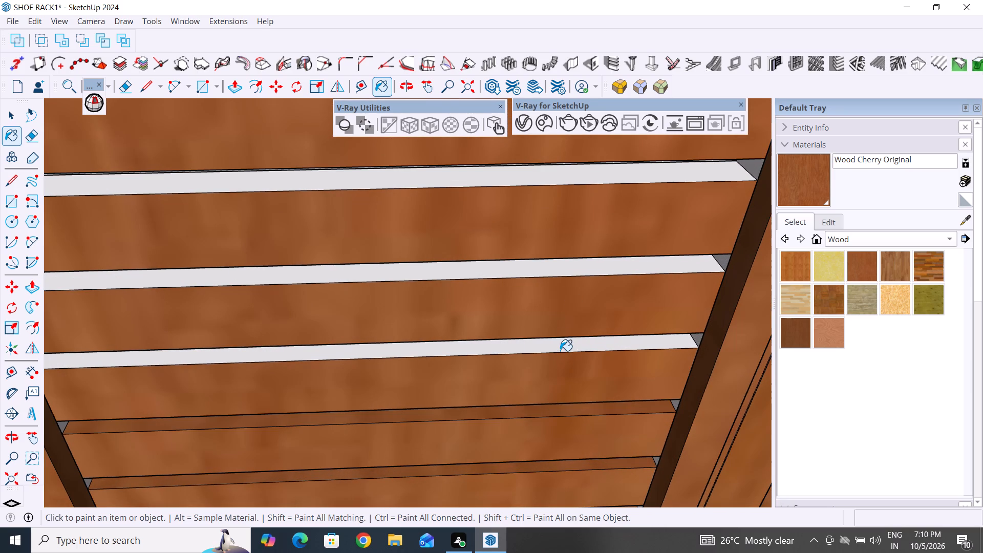
pyautogui.scroll(6, 560, 351)
pyautogui.click(560, 351)
pyautogui.click(586, 193)
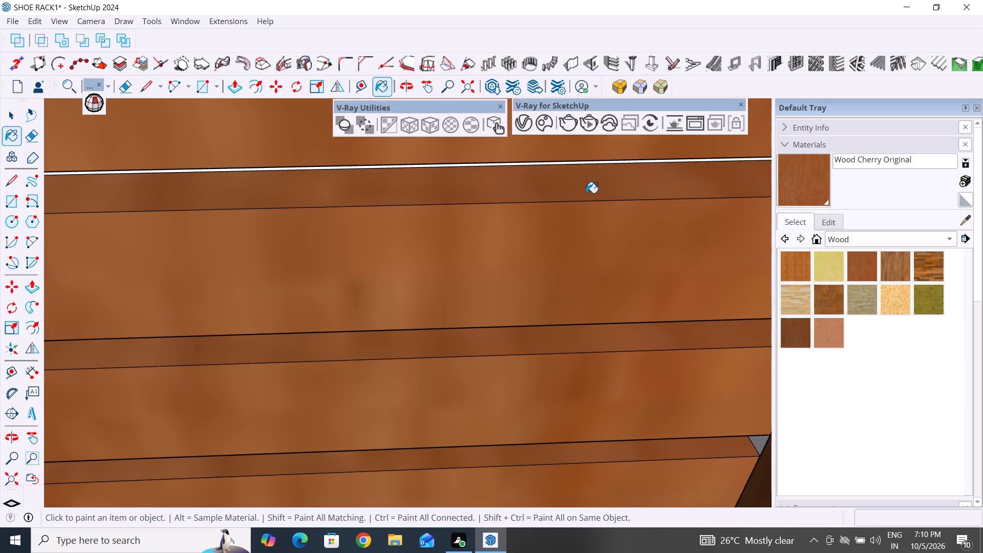
# Paint the last unpainted slat top edge in the closed door's upper louver section with Wood Cherry Original.
pyautogui.scroll(-8, 475, 415)
pyautogui.click(554, 257)
pyautogui.click(554, 257)
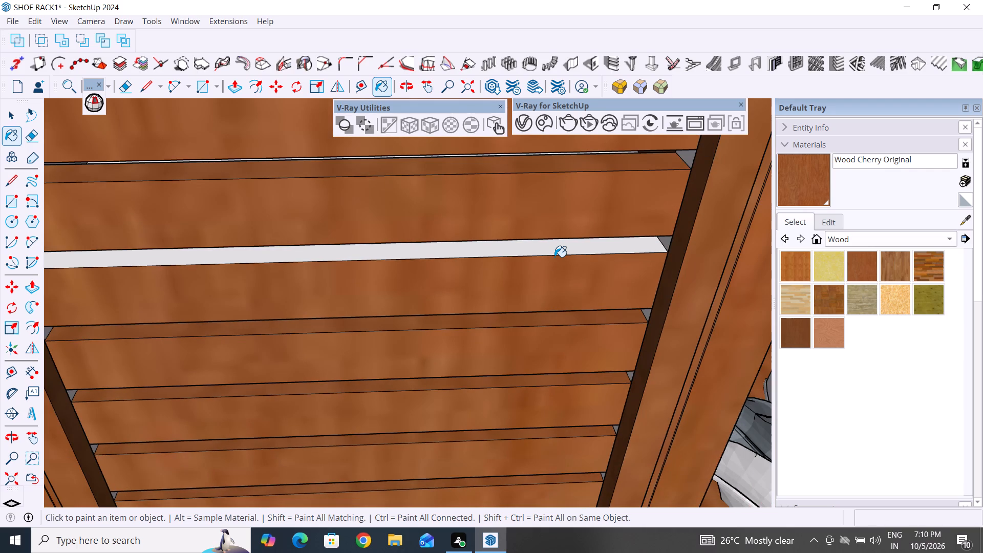
pyautogui.scroll(6, 554, 257)
pyautogui.click(554, 257)
pyautogui.scroll(-8, 508, 367)
pyautogui.scroll(6, 474, 291)
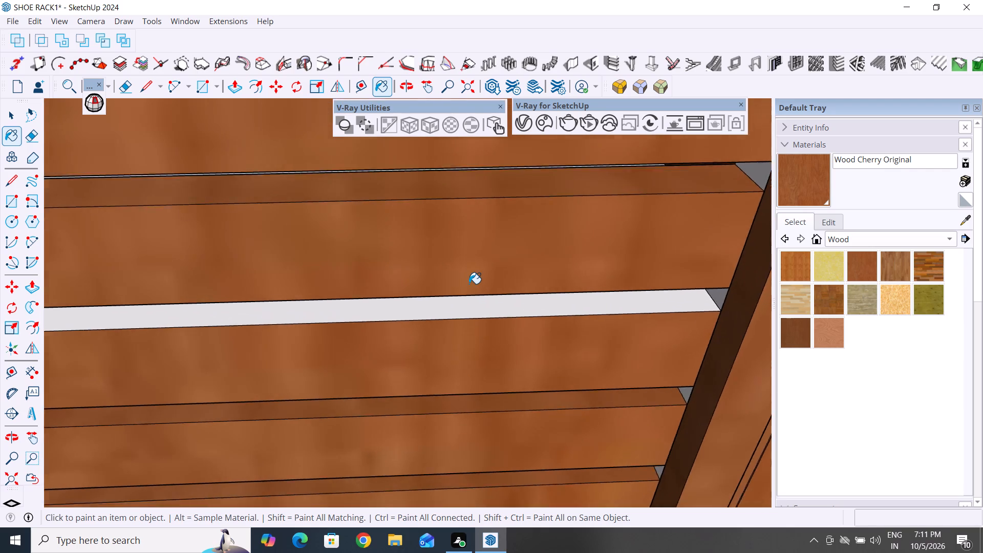
pyautogui.scroll(7, 469, 284)
pyautogui.click(498, 338)
pyautogui.click(498, 338)
pyautogui.scroll(-16, 558, 419)
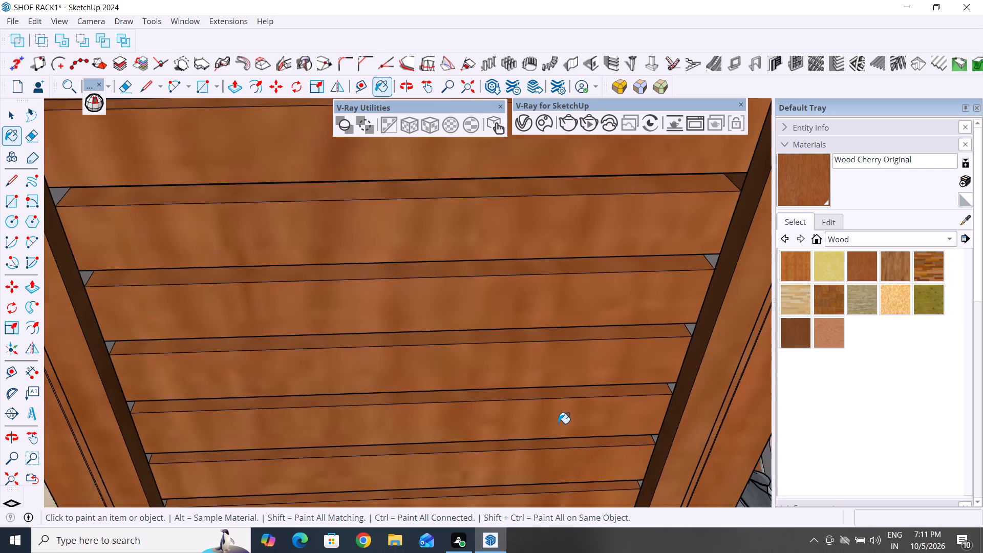
# Paint both recessed panels and the surrounding frame on the tall cabinet's white side with Wood Cherry Original.
pyautogui.scroll(-14, 513, 372)
pyautogui.moveTo(519, 359); pyautogui.dragTo(531, 287, button='middle')
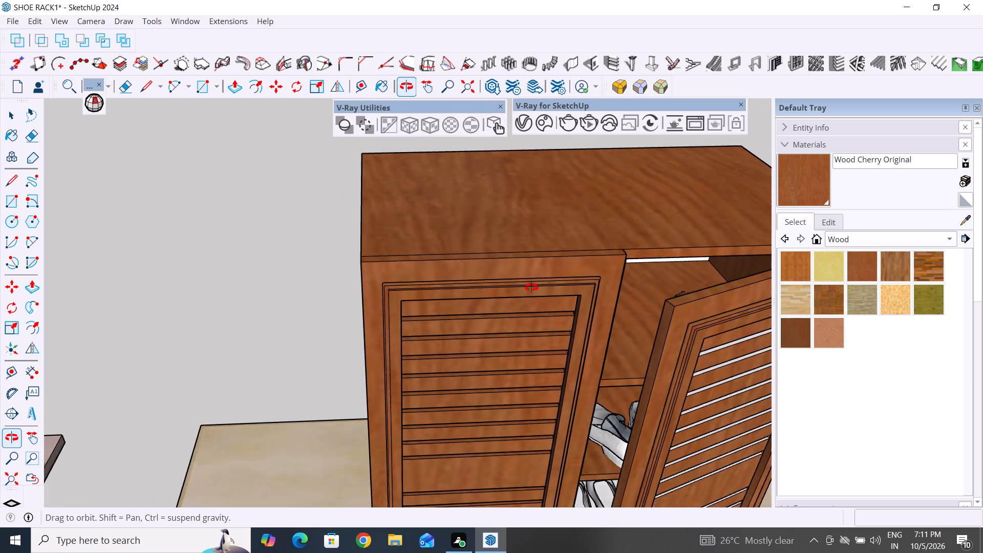
pyautogui.moveTo(531, 287); pyautogui.dragTo(369, 322, button='middle')
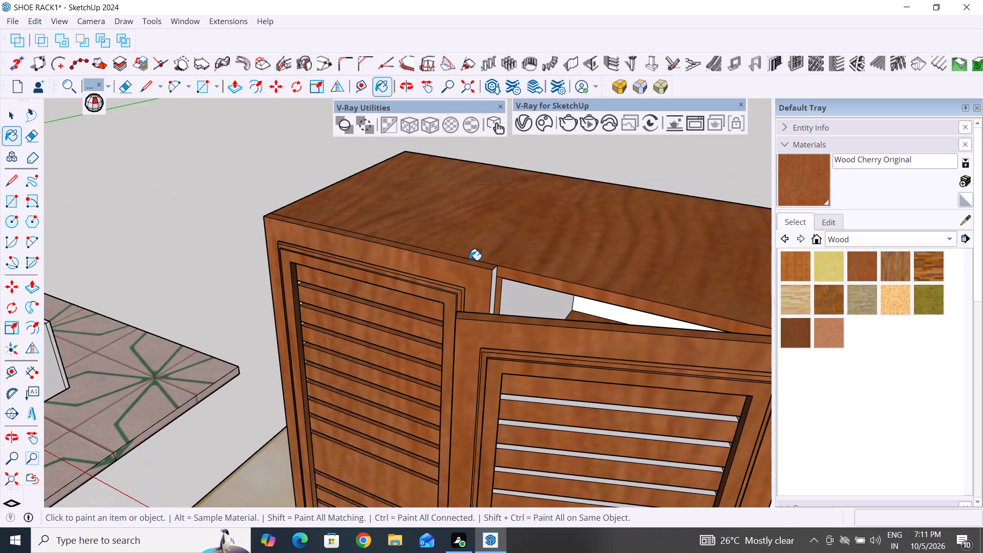
pyautogui.scroll(-20, 469, 260)
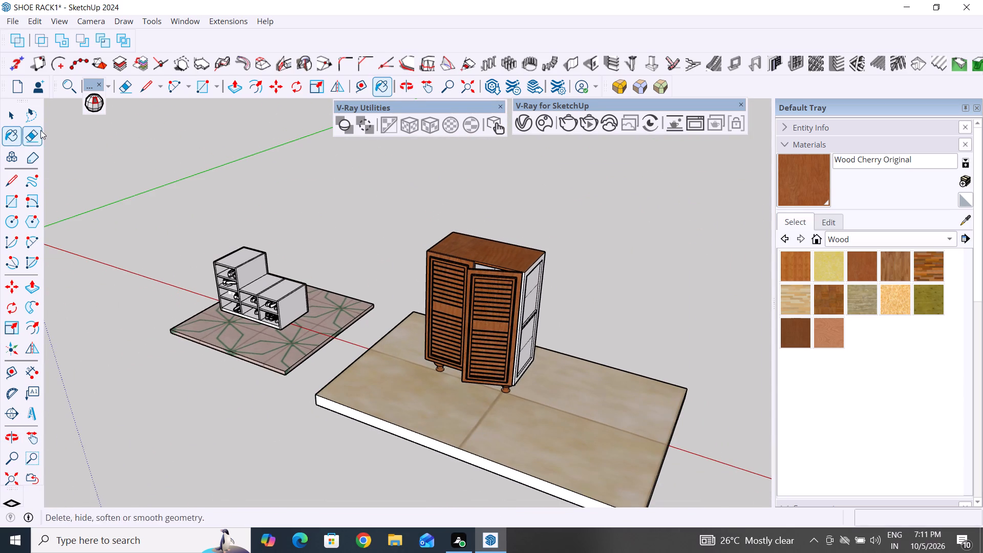
pyautogui.click(8, 109)
pyautogui.click(296, 183)
pyautogui.scroll(-5, 353, 316)
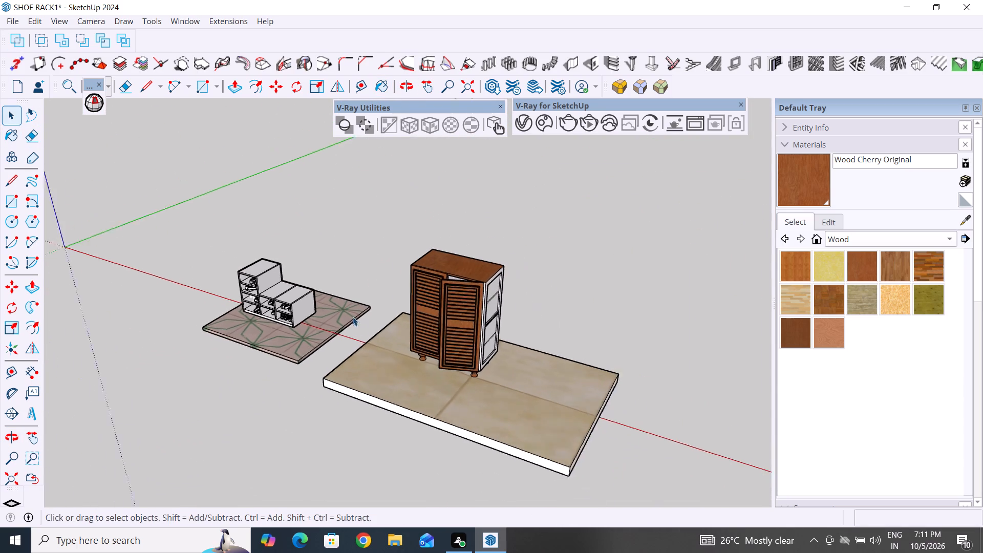
pyautogui.moveTo(382, 373); pyautogui.dragTo(212, 351, button='middle')
pyautogui.scroll(6, 398, 351)
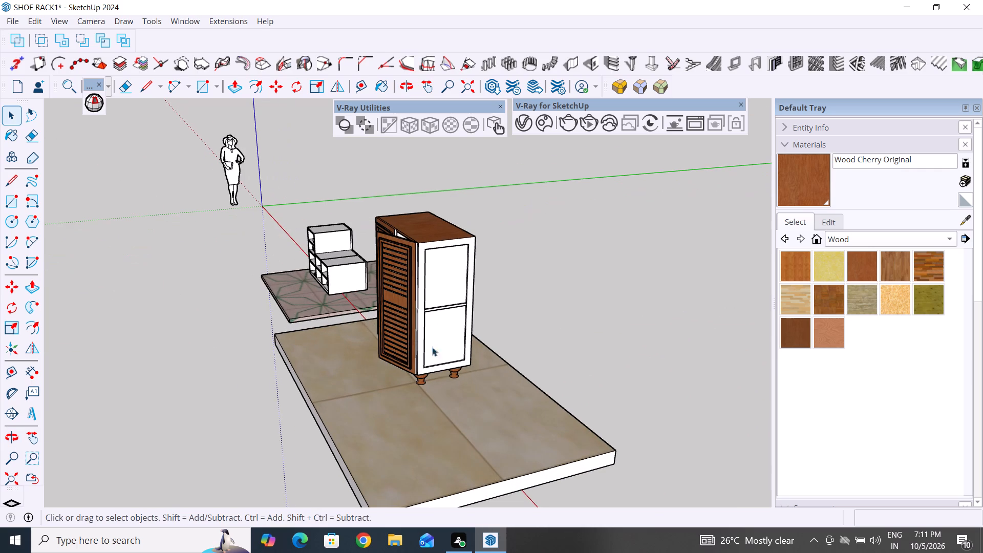
pyautogui.click(14, 133)
pyautogui.click(445, 343)
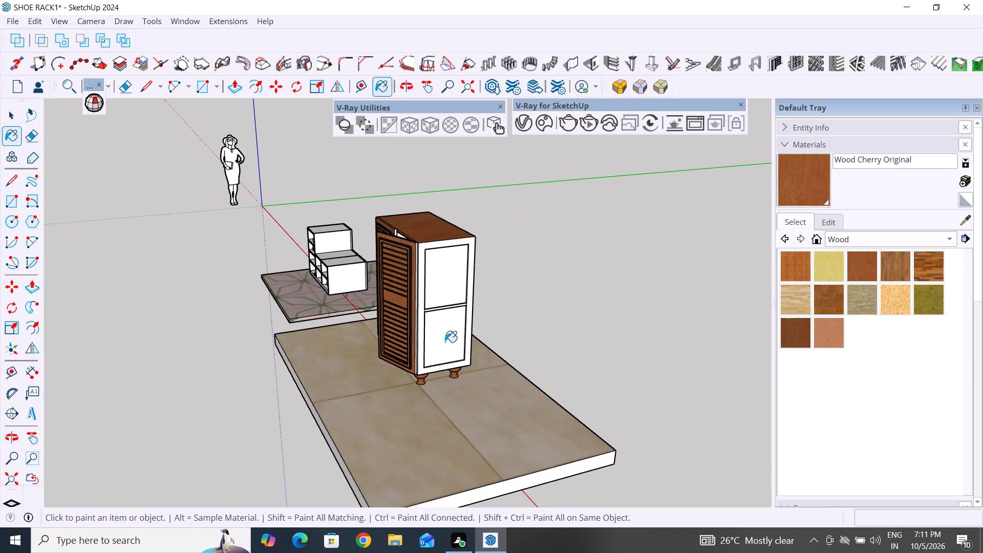
pyautogui.click(450, 294)
pyautogui.scroll(12, 457, 388)
pyautogui.click(476, 337)
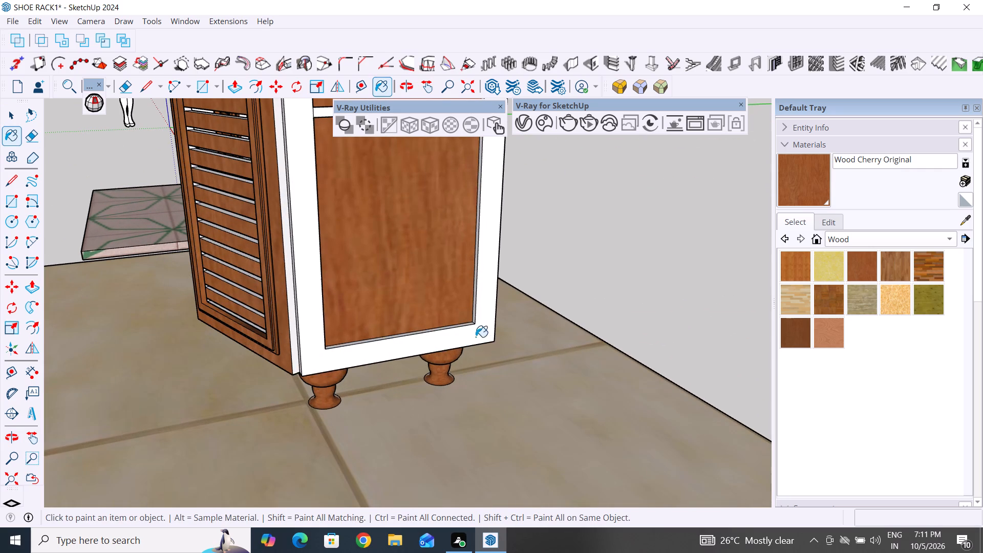
# Paint the open door's white edge and the cabinet's adjoining white corner strip with Wood Cherry Original.
pyautogui.moveTo(305, 346); pyautogui.dragTo(334, 344, button='middle')
pyautogui.scroll(6, 313, 358)
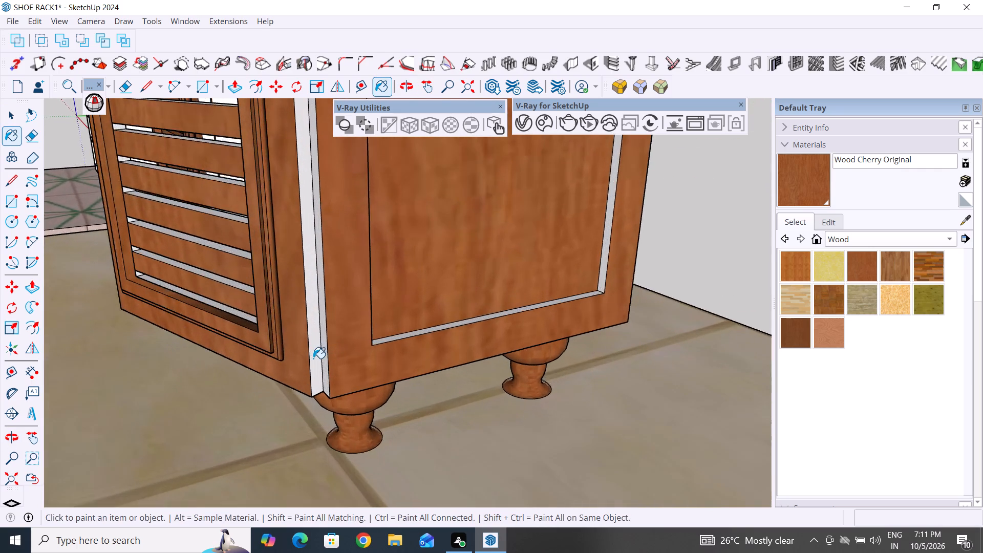
pyautogui.scroll(5, 313, 358)
pyautogui.click(313, 358)
pyautogui.moveTo(313, 358); pyautogui.dragTo(385, 351, button='middle')
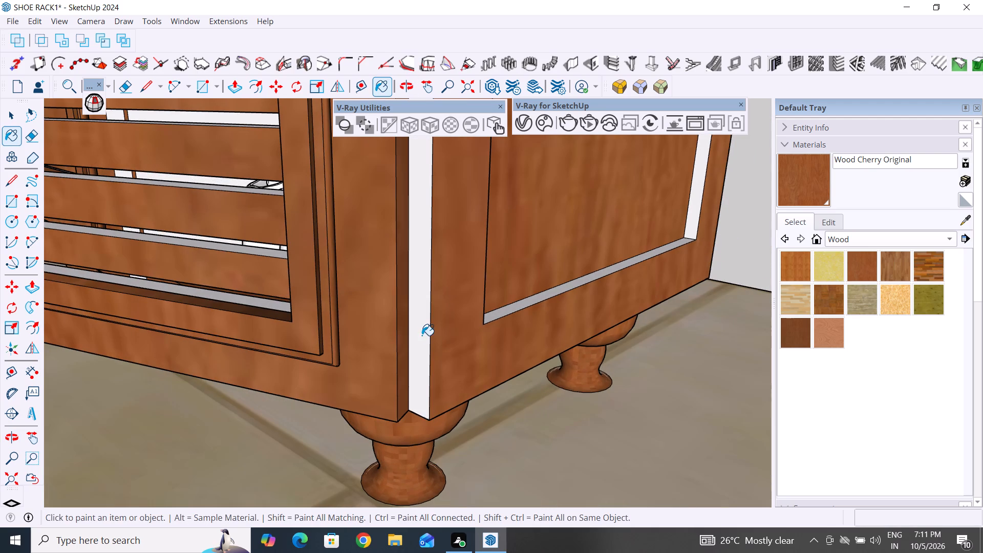
pyautogui.click(422, 335)
# Paint the bottom ledge and rear vertical inner edge of the side's lower panel recess with Wood Cherry Original.
pyautogui.click(507, 319)
pyautogui.scroll(11, 535, 306)
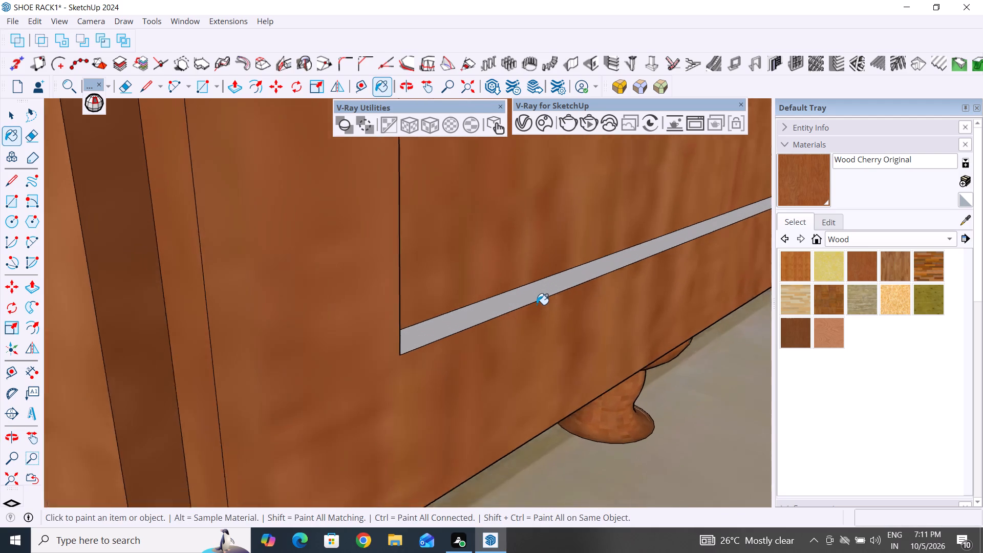
pyautogui.click(549, 293)
pyautogui.scroll(-7, 473, 351)
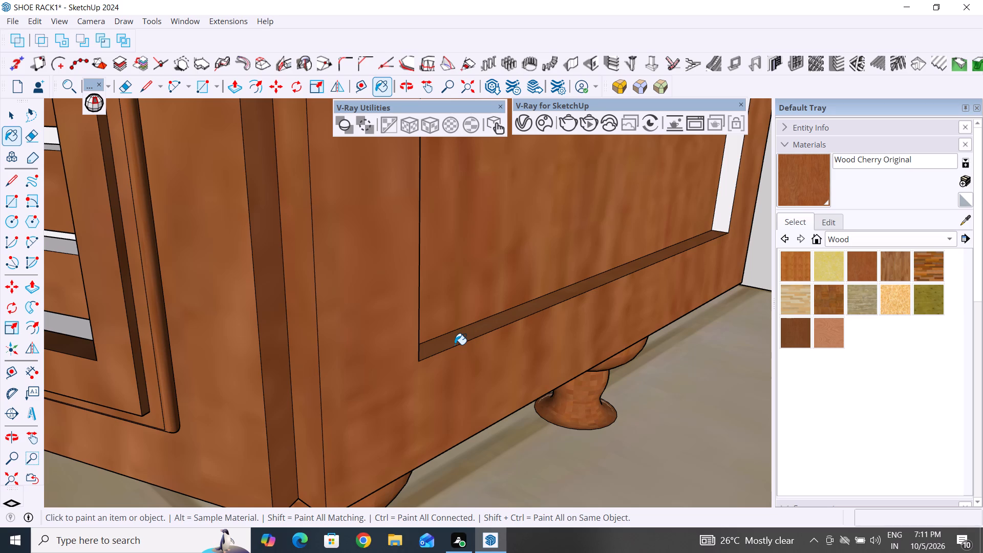
pyautogui.scroll(-5, 372, 416)
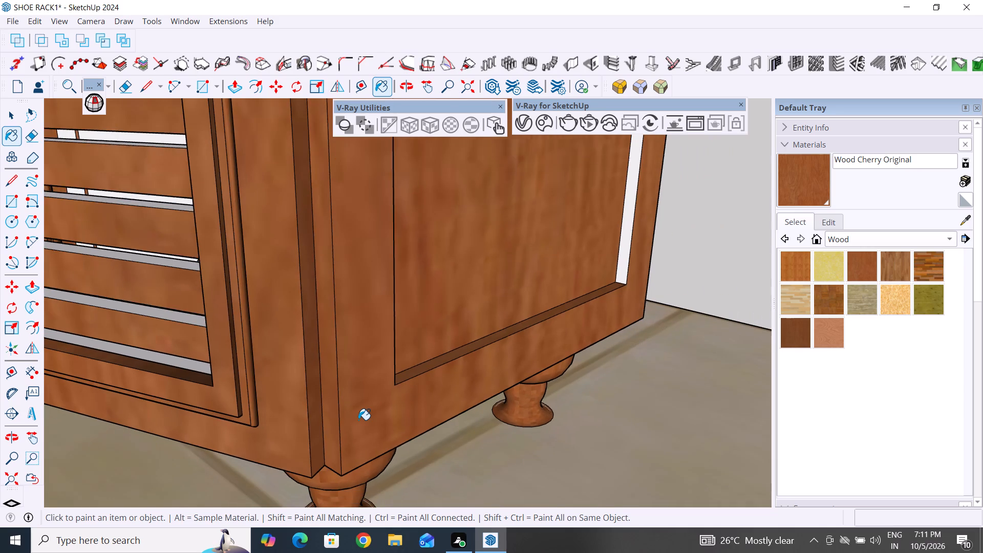
pyautogui.scroll(-2, 358, 420)
pyautogui.scroll(5, 666, 211)
pyautogui.scroll(-3, 614, 262)
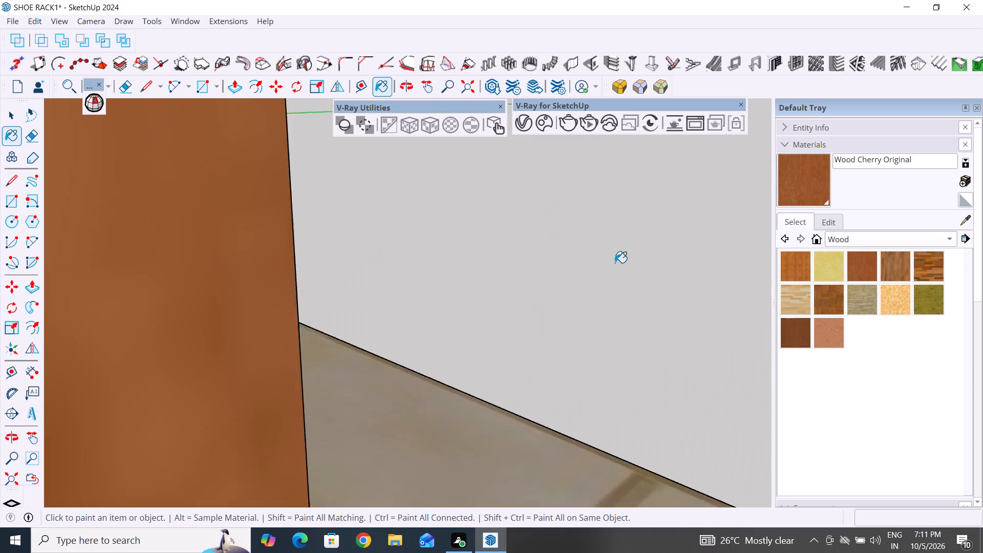
pyautogui.scroll(-3, 615, 263)
pyautogui.click(527, 273)
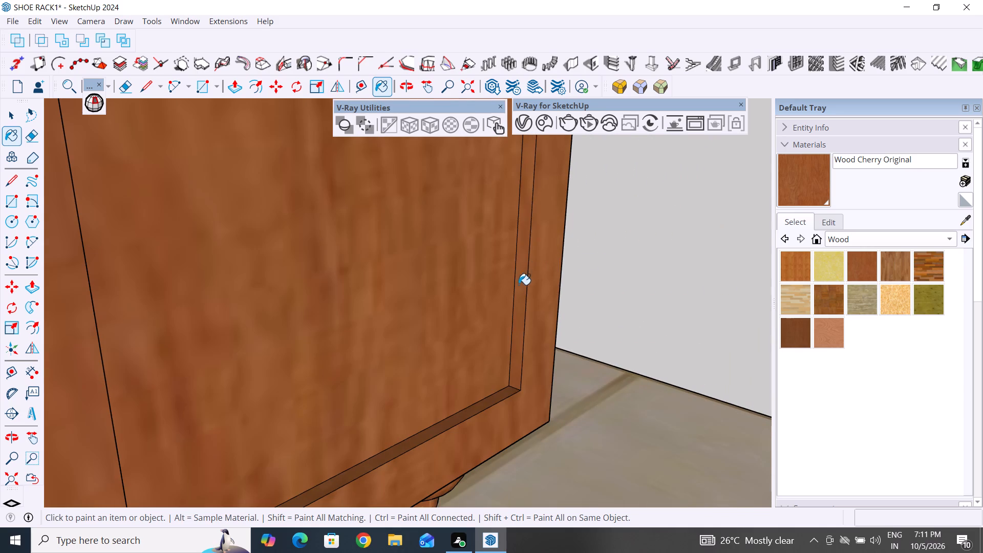
# Paint the rear vertical inner edge of the side's upper panel recess with Wood Cherry Original.
pyautogui.scroll(-20, 511, 297)
pyautogui.scroll(-5, 511, 297)
pyautogui.scroll(3, 487, 180)
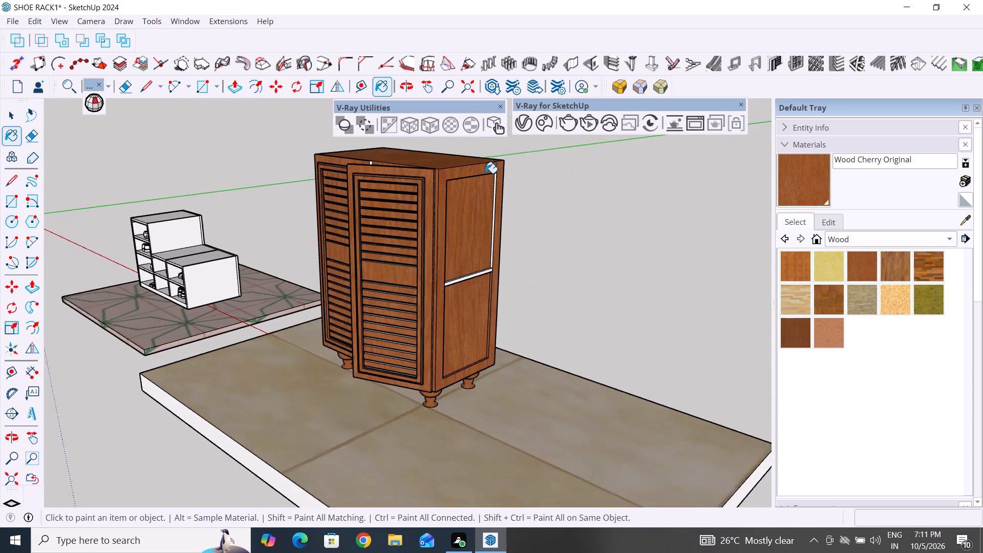
pyautogui.scroll(13, 485, 173)
pyautogui.click(505, 193)
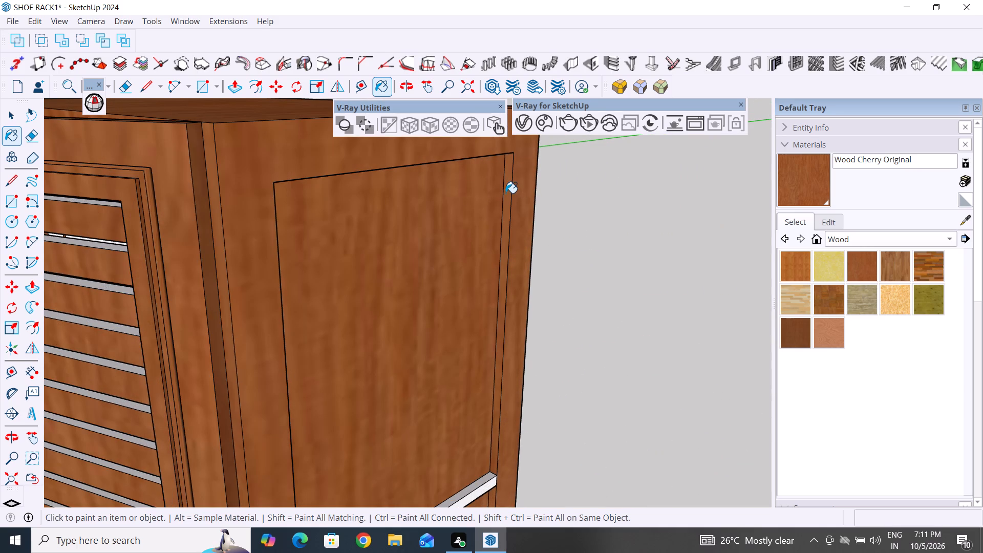
# Paint the front face of the crossrail between the cabinet side's two panels with Wood Cherry Original.
pyautogui.scroll(-7, 500, 227)
pyautogui.click(467, 386)
pyautogui.scroll(8, 467, 388)
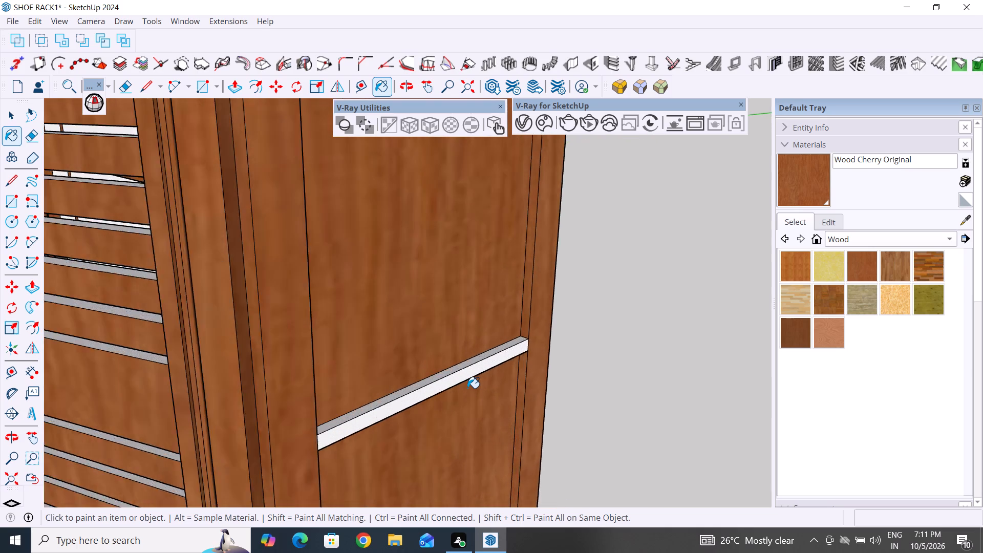
pyautogui.scroll(4, 467, 388)
pyautogui.click(468, 376)
# Paint the front and top faces of the crossrail between the cabinet side's two panels with Wood Cherry Original.
pyautogui.click(477, 361)
pyautogui.scroll(5, 477, 361)
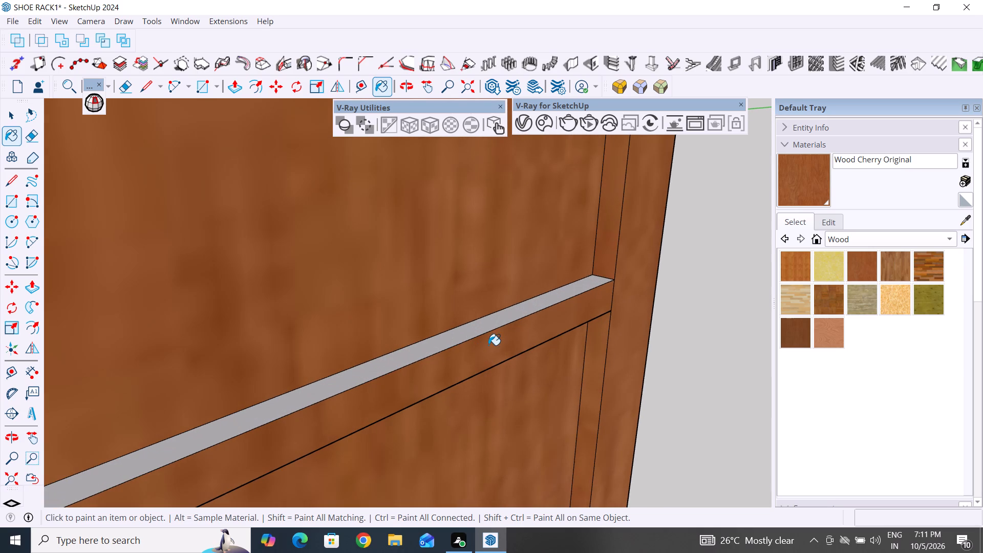
pyautogui.click(495, 336)
pyautogui.click(499, 328)
pyautogui.moveTo(518, 342); pyautogui.dragTo(548, 386, button='middle')
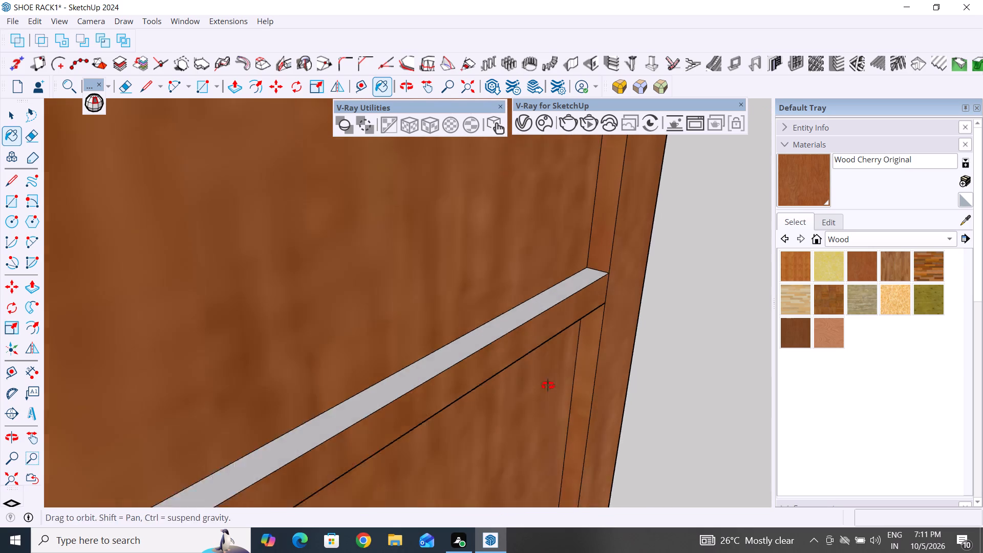
pyautogui.moveTo(548, 386); pyautogui.dragTo(551, 401, button='middle')
pyautogui.click(551, 310)
pyautogui.scroll(6, 562, 300)
pyautogui.click(589, 266)
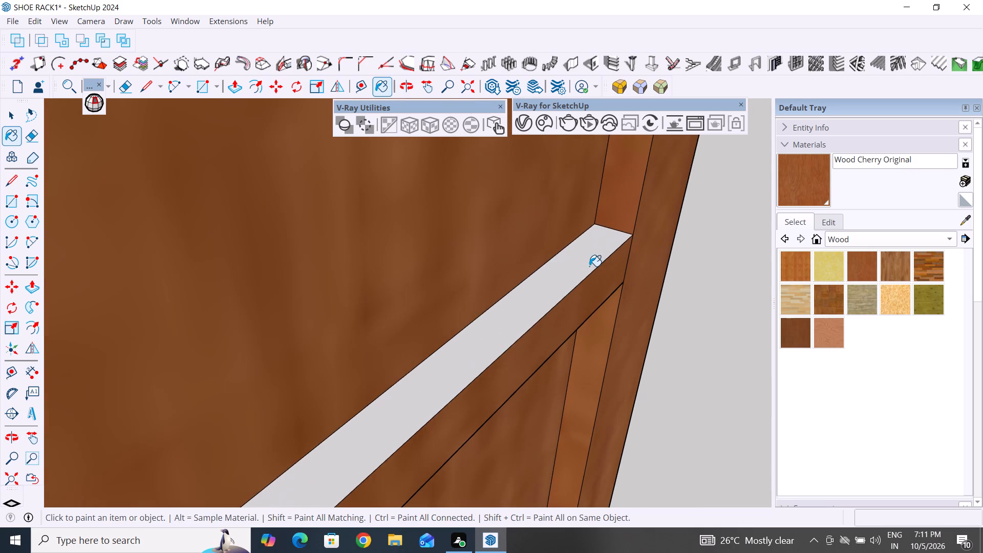
# Paint the underside of the crossrail, above the side's lower panel recess, with Wood Cherry Original.
pyautogui.moveTo(560, 357); pyautogui.dragTo(439, 192, button='middle')
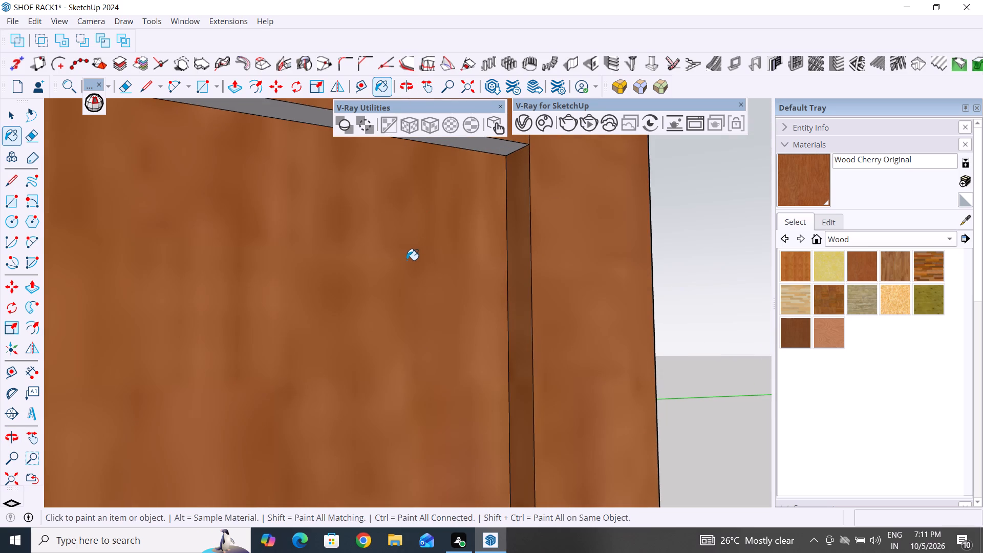
pyautogui.scroll(-5, 405, 265)
pyautogui.moveTo(415, 205); pyautogui.dragTo(433, 148, button='middle')
pyautogui.click(441, 171)
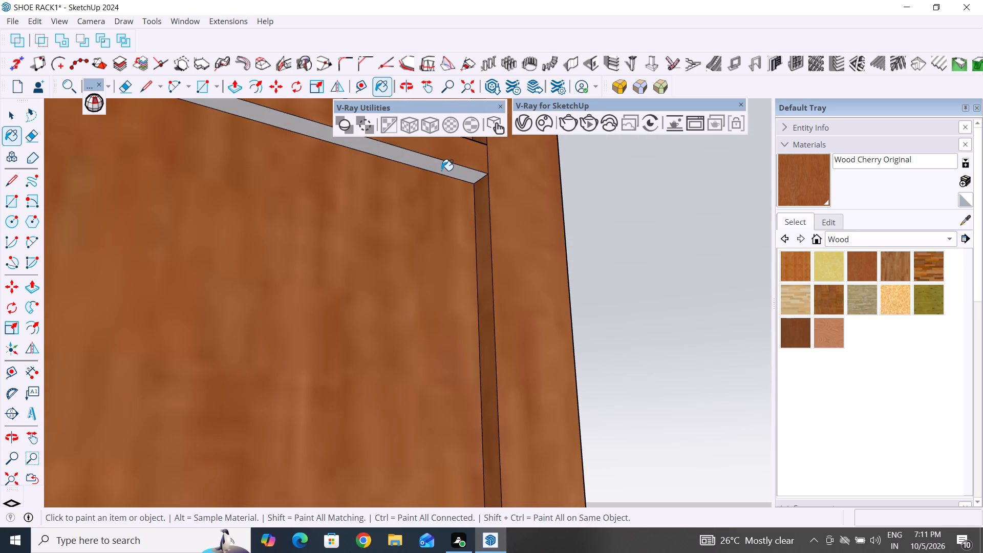
# Examine the cabinet's louvered doors, interior and side panels from several angles for faces still missing the cherry wood material.
pyautogui.scroll(-18, 462, 336)
pyautogui.moveTo(467, 348); pyautogui.dragTo(477, 379, button='middle')
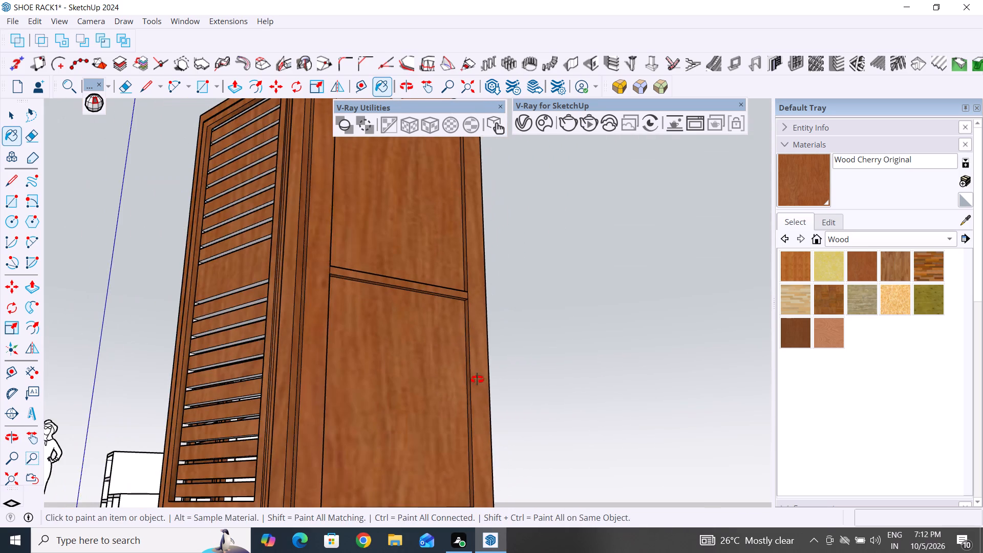
pyautogui.moveTo(477, 379); pyautogui.dragTo(641, 512, button='middle')
pyautogui.moveTo(286, 395); pyautogui.dragTo(520, 434, button='middle')
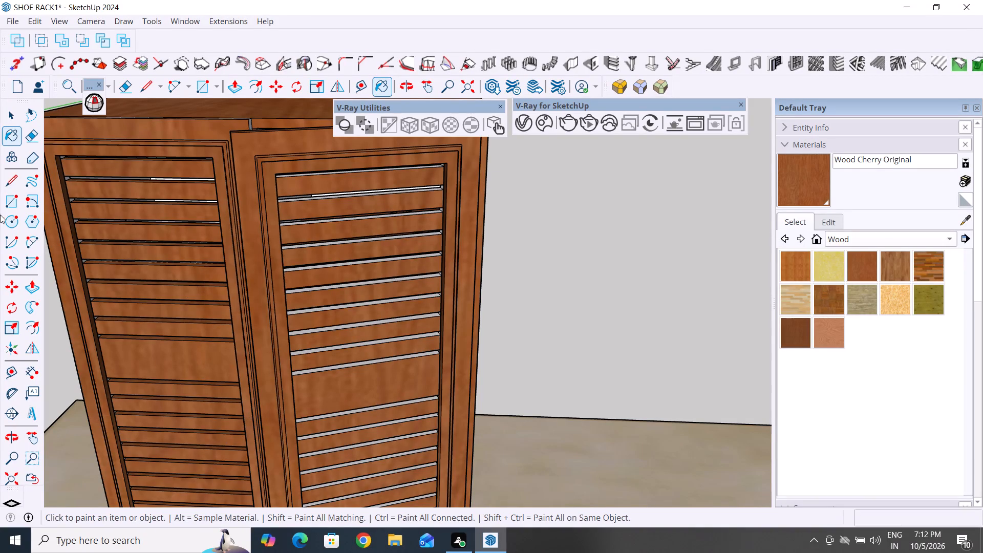
pyautogui.click(15, 107)
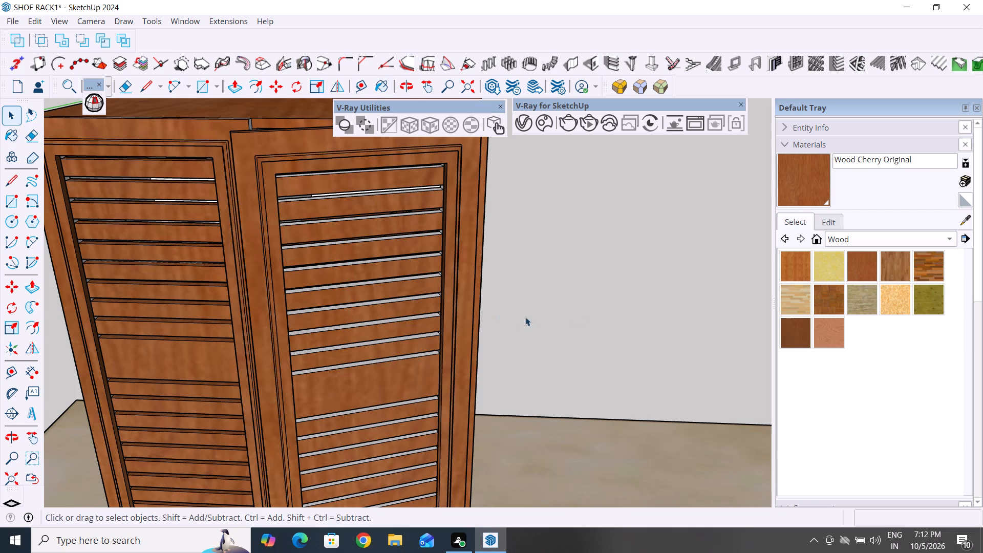
pyautogui.click(580, 318)
pyautogui.scroll(-9, 560, 325)
pyautogui.click(503, 372)
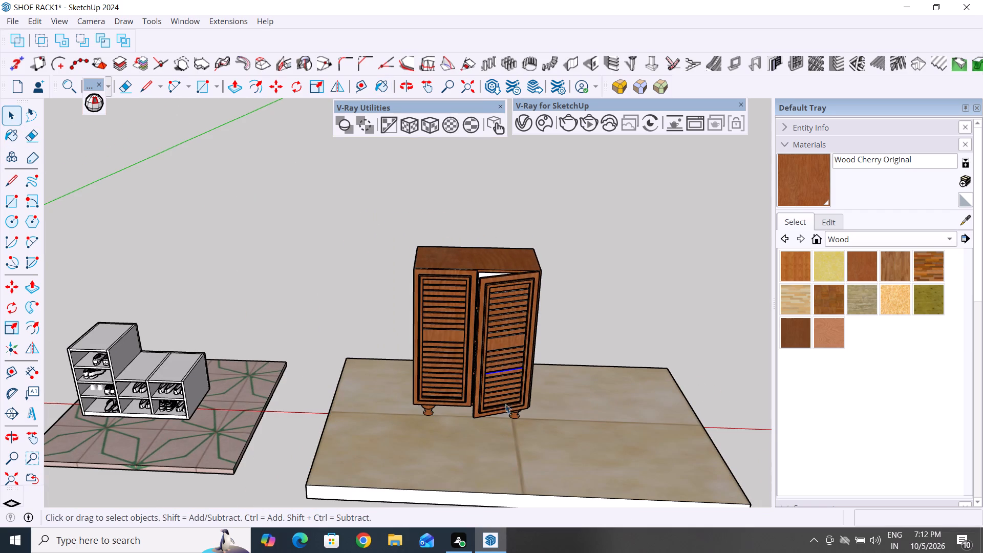
pyautogui.moveTo(491, 379); pyautogui.dragTo(657, 409, button='middle')
pyautogui.scroll(8, 496, 357)
pyautogui.moveTo(511, 313); pyautogui.dragTo(524, 314, button='middle')
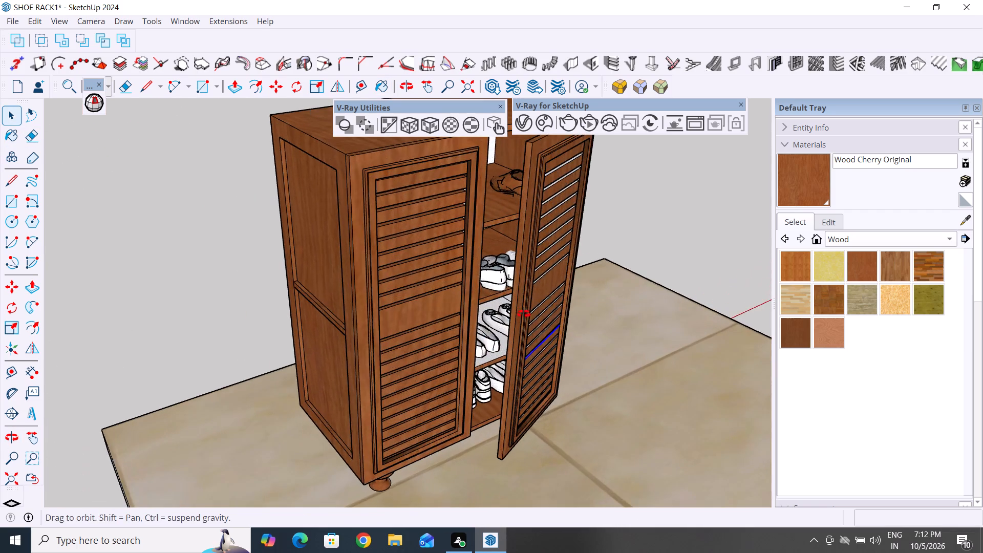
pyautogui.moveTo(524, 314); pyautogui.dragTo(588, 315, button='middle')
pyautogui.scroll(6, 536, 334)
pyautogui.moveTo(503, 342); pyautogui.dragTo(613, 324, button='middle')
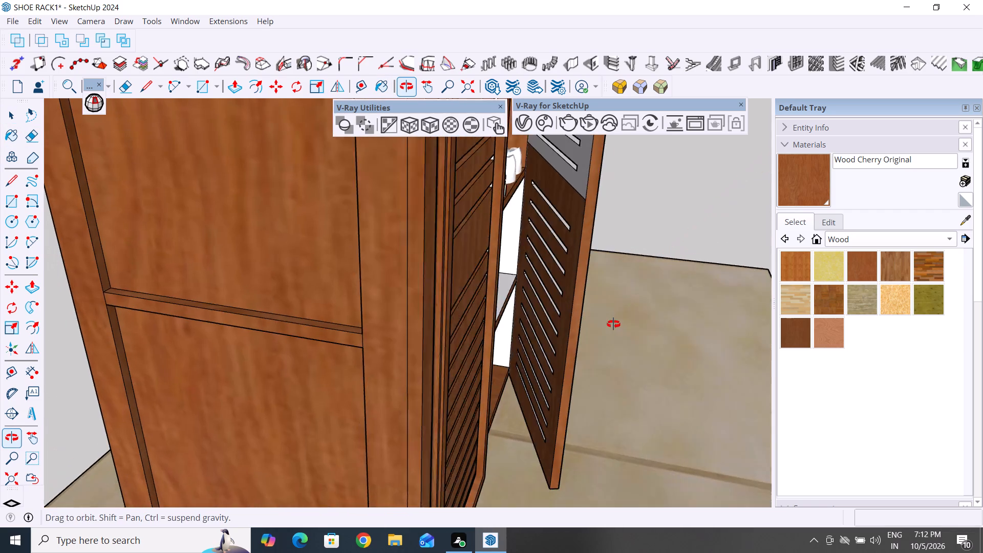
pyautogui.moveTo(613, 324); pyautogui.dragTo(609, 320, button='middle')
pyautogui.scroll(-6, 547, 393)
pyautogui.scroll(1, 547, 216)
pyautogui.scroll(-5, 525, 423)
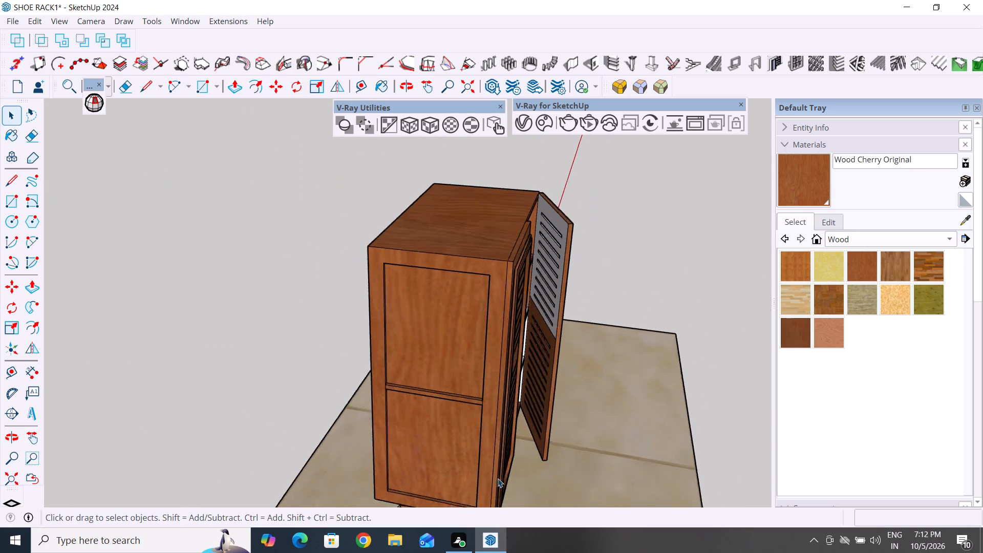
# Paint the grey upper part of the open door's inner face with Wood Cherry Original.
pyautogui.scroll(-1, 481, 499)
pyautogui.scroll(9, 551, 282)
pyautogui.moveTo(533, 385); pyautogui.dragTo(550, 326, button='middle')
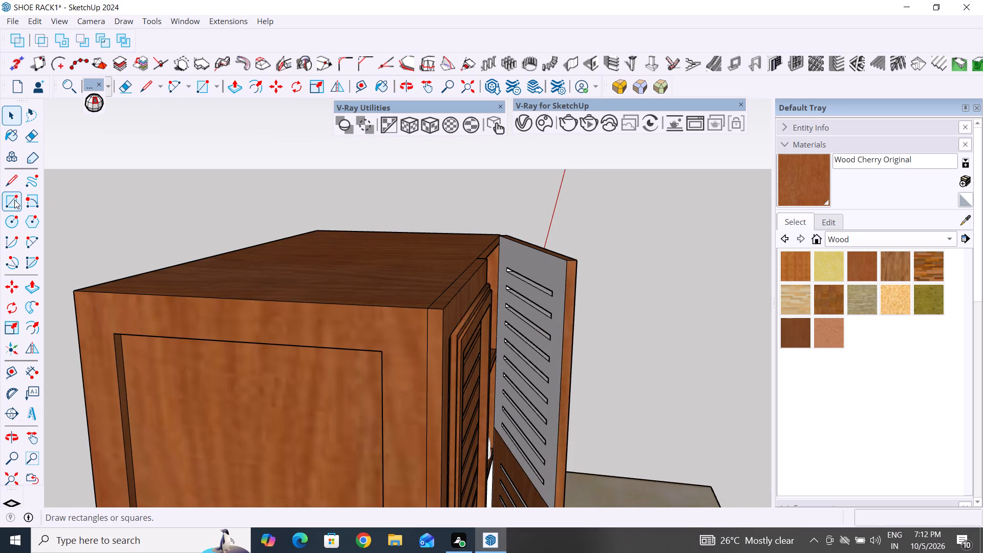
pyautogui.click(13, 139)
pyautogui.click(509, 265)
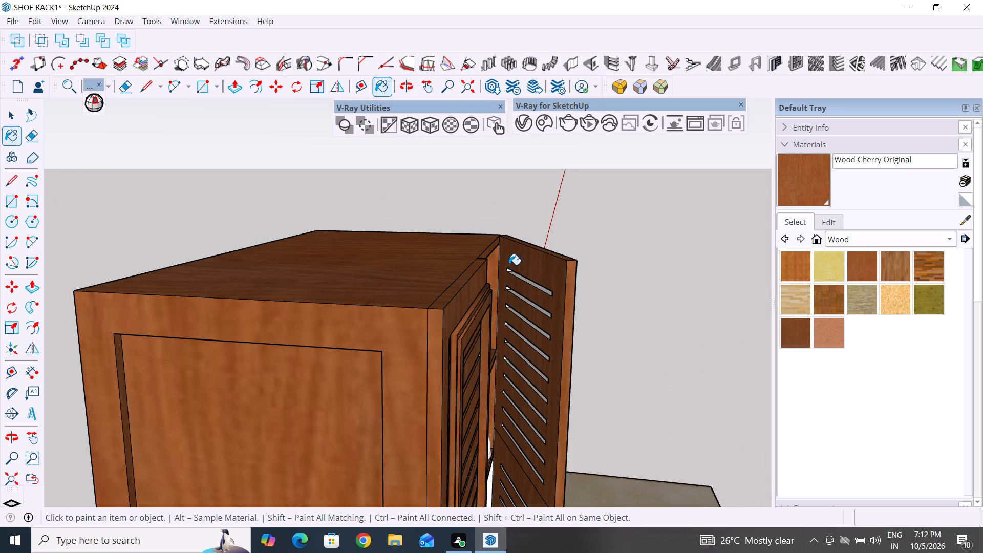
# Paint the exposed grey faces inside the topmost louver slots of the open door with Wood Cherry Original.
pyautogui.scroll(13, 529, 310)
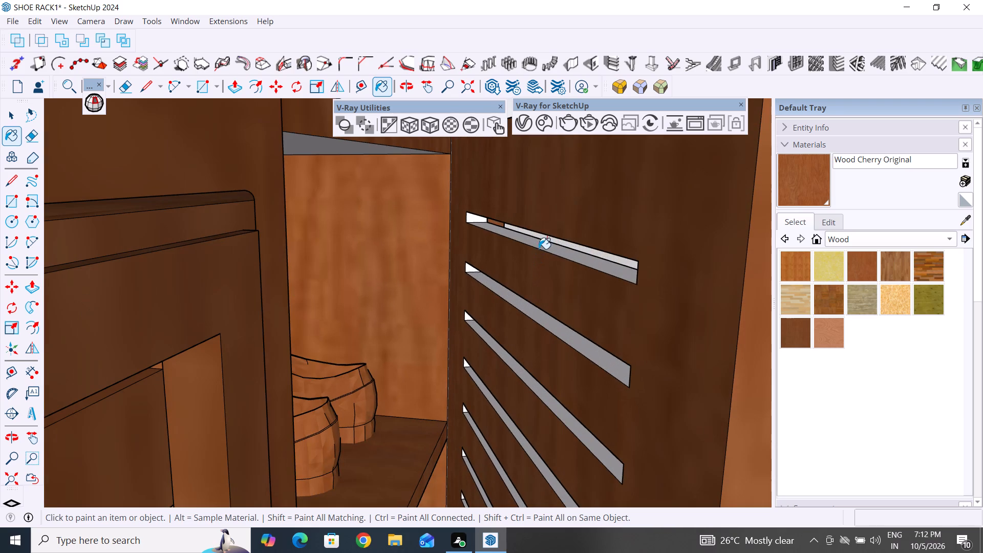
pyautogui.click(540, 247)
pyautogui.click(552, 336)
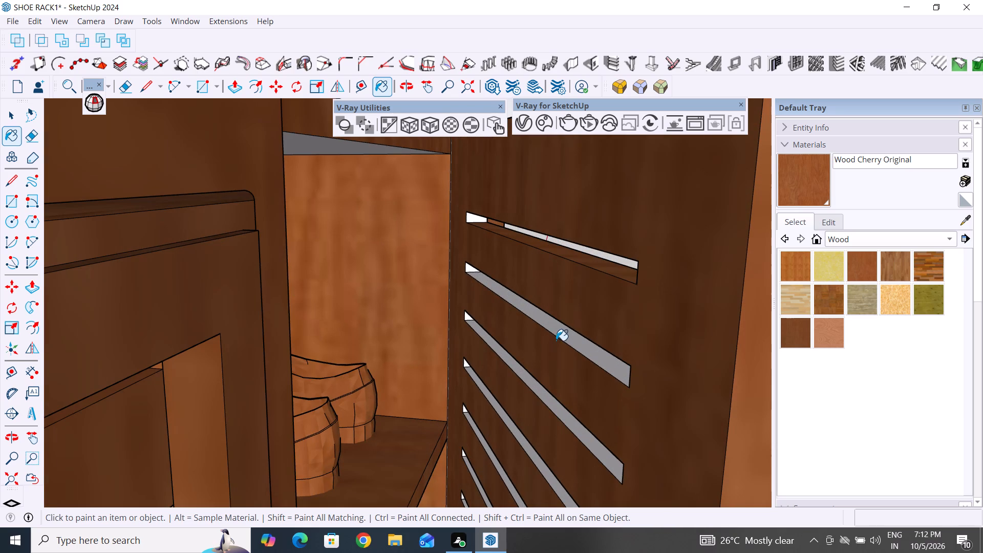
pyautogui.scroll(6, 557, 341)
pyautogui.click(568, 327)
pyautogui.click(535, 451)
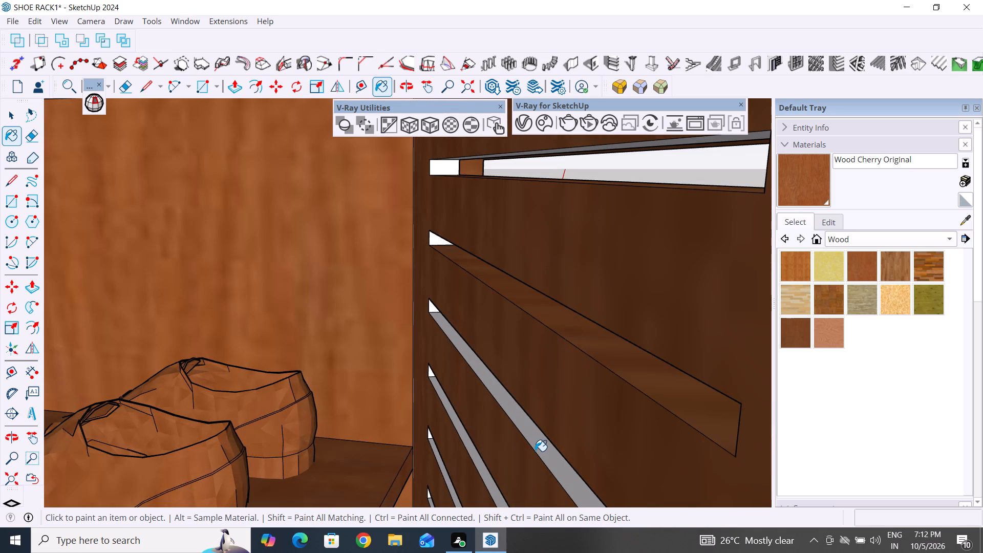
pyautogui.scroll(-6, 564, 343)
pyautogui.scroll(-6, 603, 268)
pyautogui.moveTo(602, 395); pyautogui.dragTo(583, 466, button='middle')
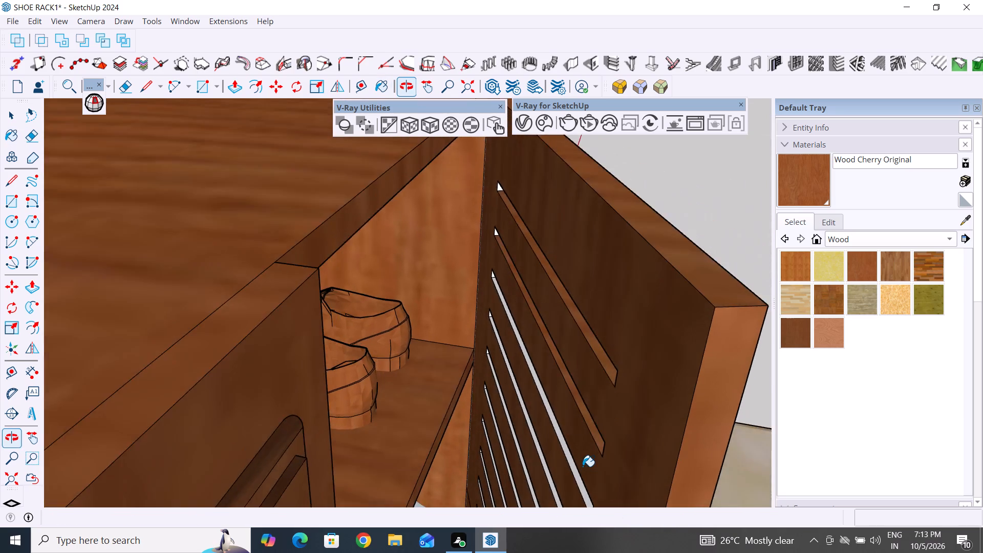
pyautogui.scroll(16, 579, 464)
pyautogui.click(546, 435)
# Paint the exposed faces inside the next two louver slots down the open door with Wood Cherry Original.
pyautogui.scroll(-4, 607, 332)
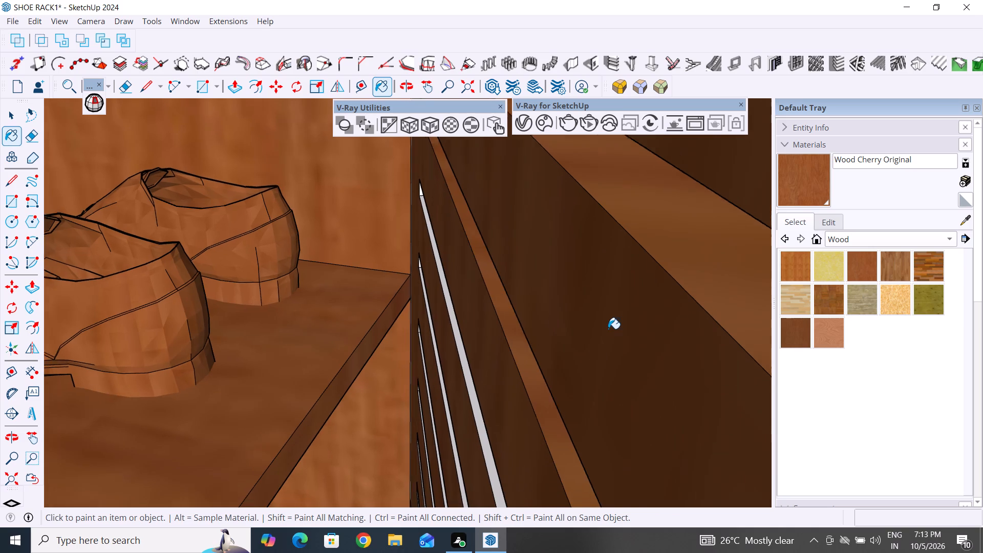
pyautogui.scroll(-2, 608, 329)
pyautogui.scroll(-19, 587, 345)
pyautogui.scroll(5, 572, 506)
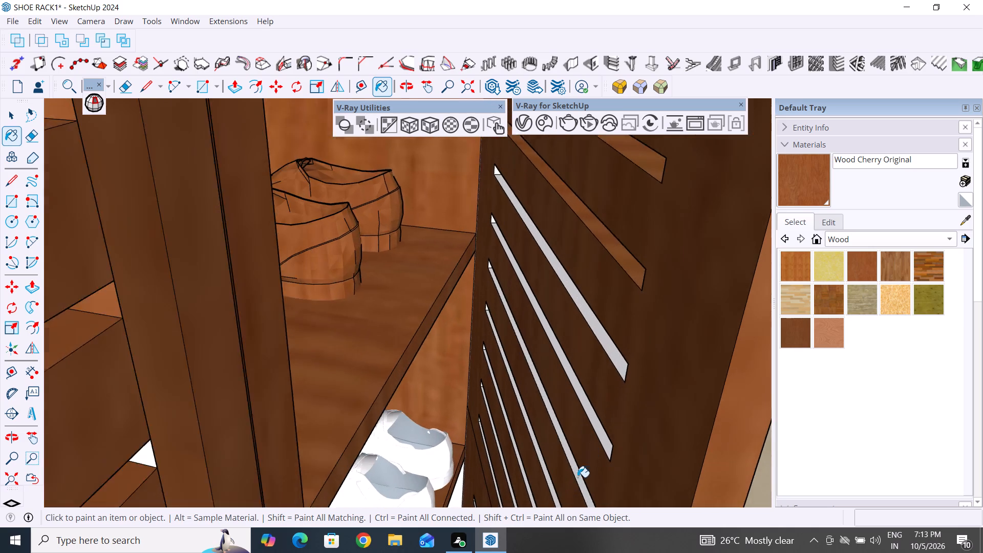
pyautogui.scroll(5, 578, 477)
pyautogui.click(637, 292)
pyautogui.scroll(6, 639, 298)
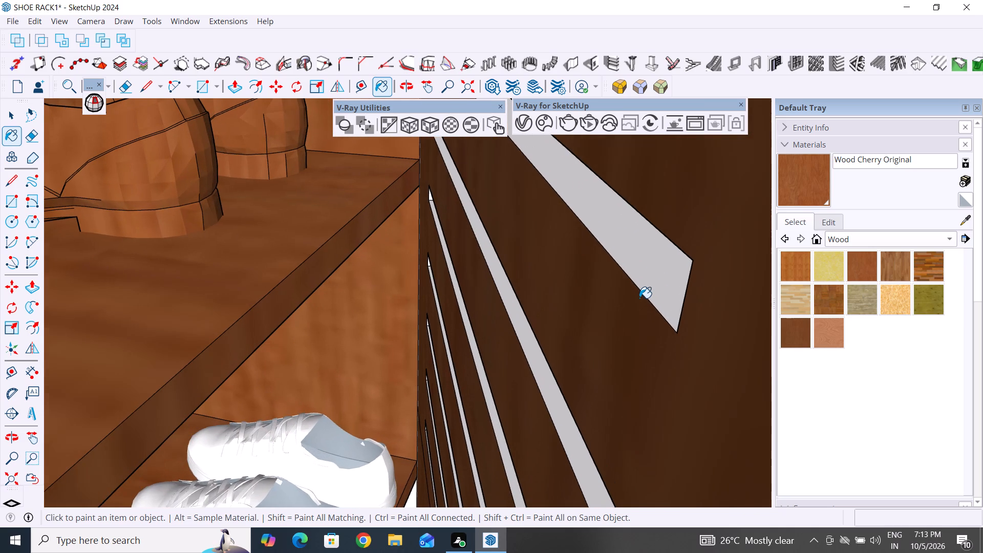
pyautogui.click(646, 276)
pyautogui.click(568, 452)
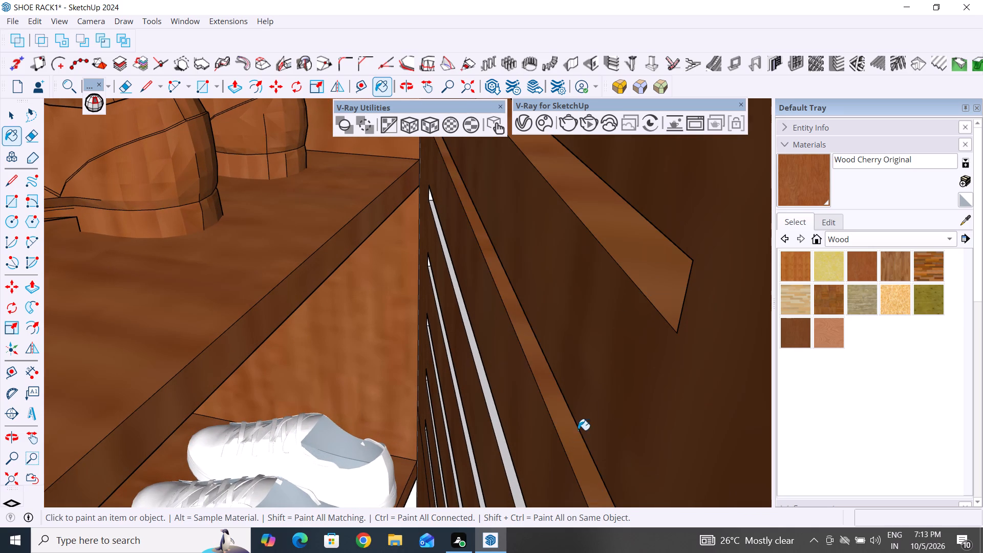
# Paint the exposed faces inside the two lowest louver slots of the open door with Wood Cherry Original.
pyautogui.scroll(-12, 591, 381)
pyautogui.scroll(-20, 589, 382)
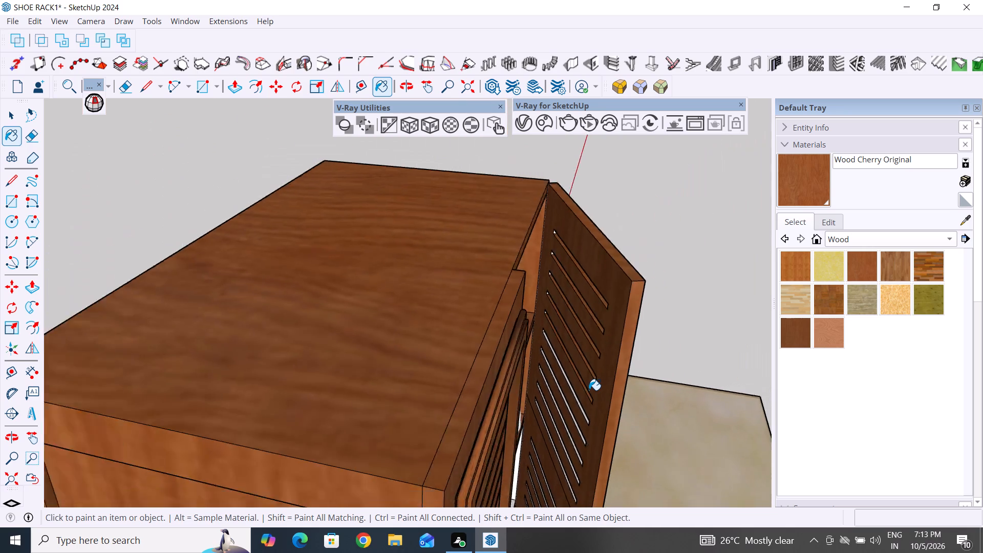
pyautogui.scroll(-10, 589, 390)
pyautogui.scroll(10, 572, 524)
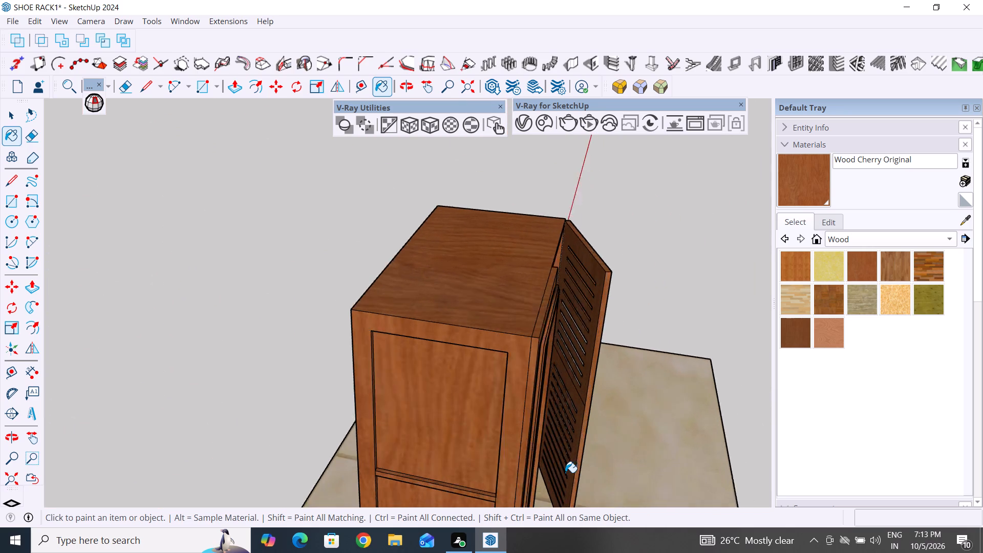
pyautogui.scroll(14, 565, 473)
pyautogui.scroll(-14, 601, 358)
pyautogui.moveTo(585, 427); pyautogui.dragTo(579, 454, button='middle')
pyautogui.scroll(20, 575, 472)
pyautogui.scroll(3, 575, 472)
pyautogui.click(577, 450)
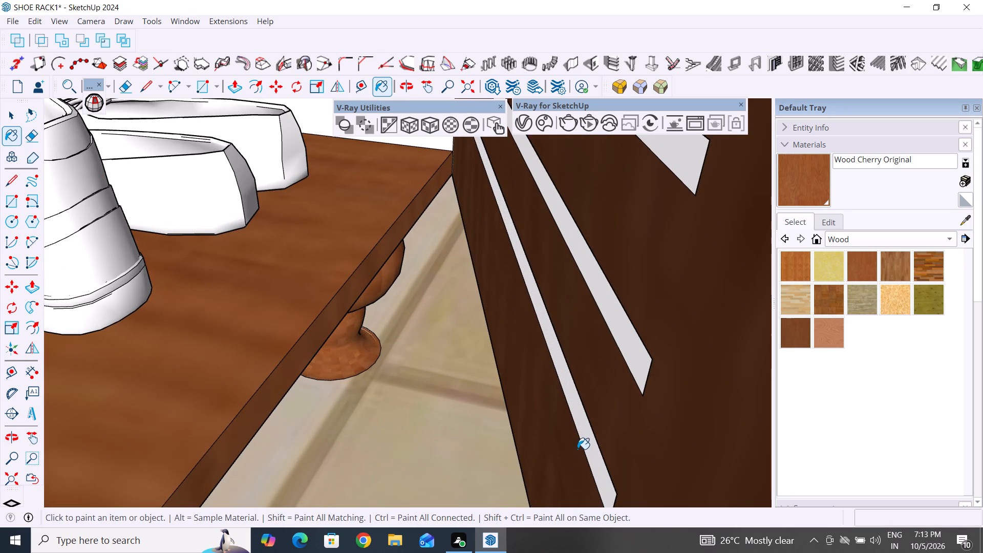
pyautogui.click(587, 445)
pyautogui.click(633, 358)
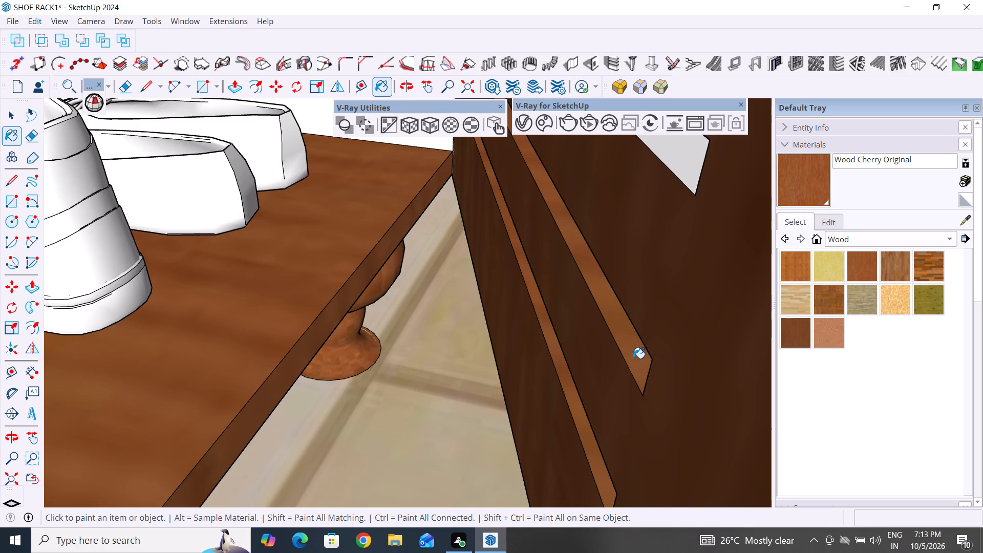
# Paint the exposed faces inside the next three louver slots up from the open door's bottom with Wood Cherry Original.
pyautogui.scroll(-6, 561, 463)
pyautogui.scroll(-5, 594, 334)
pyautogui.scroll(9, 602, 308)
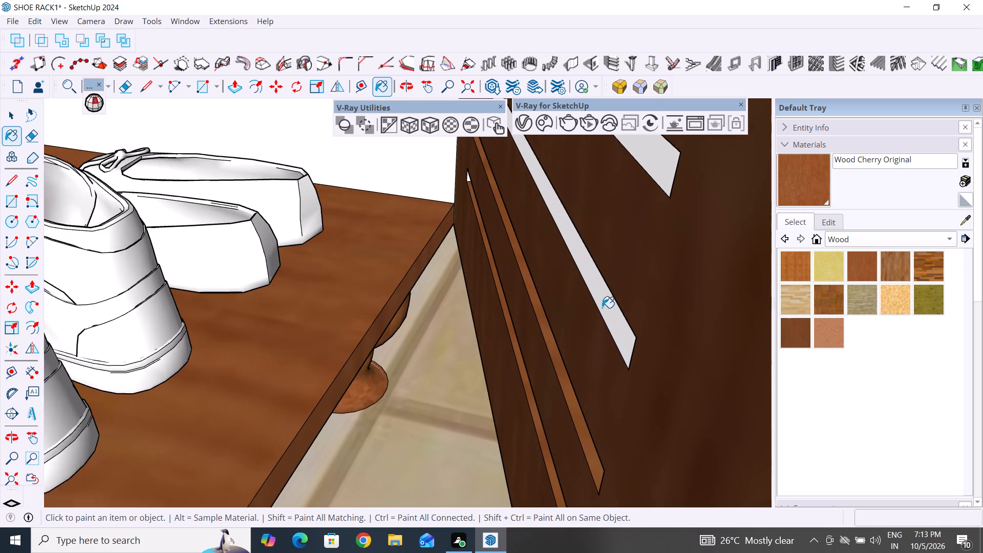
pyautogui.click(602, 308)
pyautogui.scroll(-7, 555, 390)
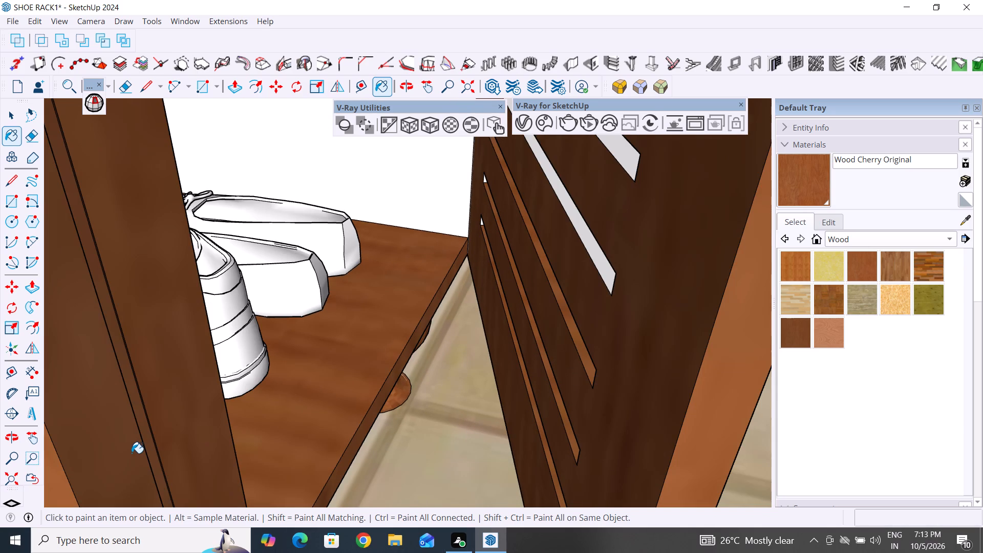
pyautogui.scroll(9, 599, 273)
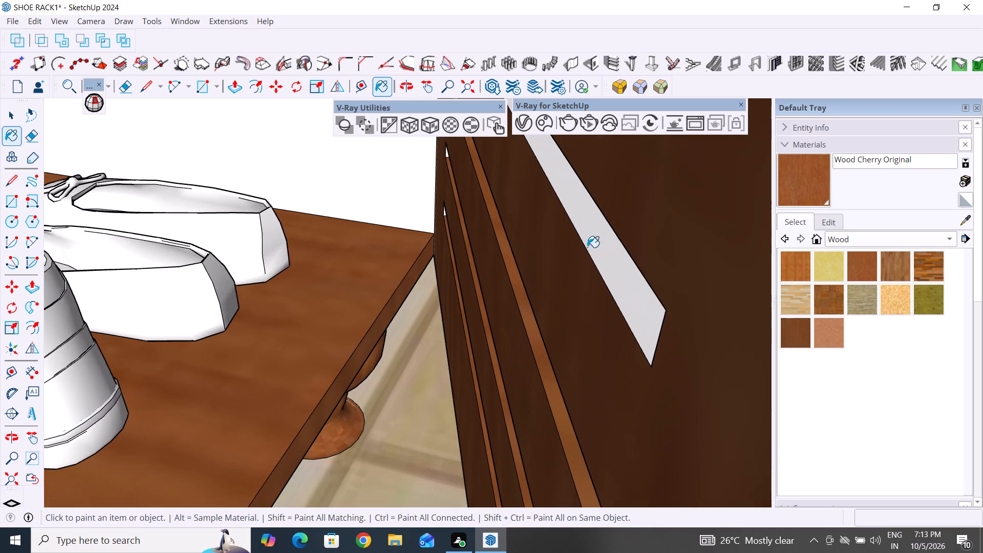
pyautogui.click(592, 249)
pyautogui.scroll(-13, 520, 384)
pyautogui.click(559, 294)
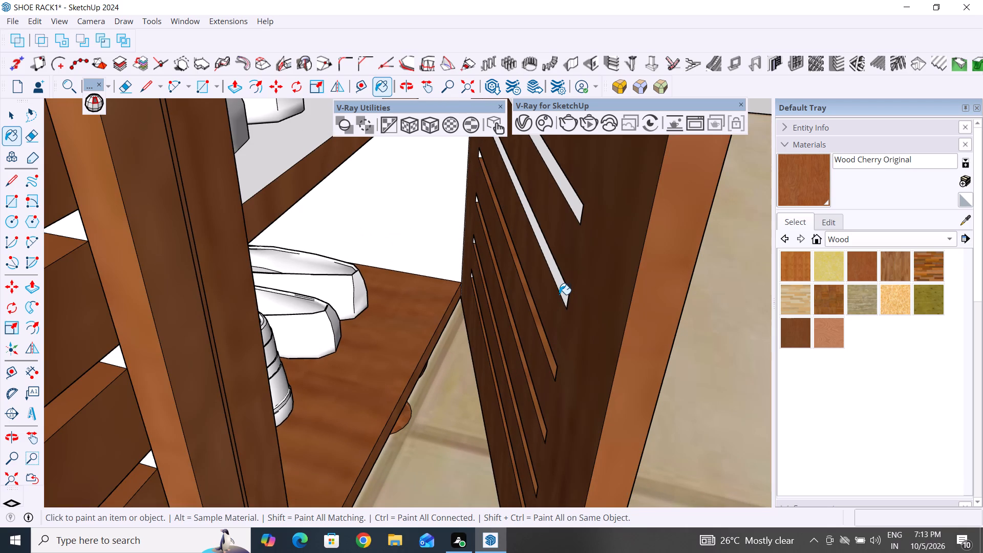
pyautogui.scroll(12, 559, 292)
pyautogui.click(572, 277)
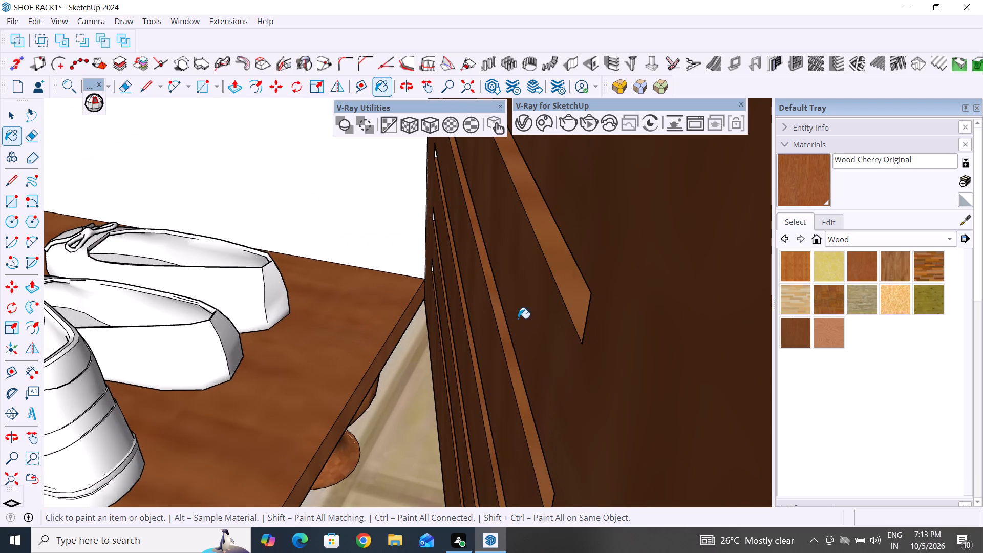
# Paint the exposed faces inside the next four louver slots up the open door's lower half with Wood Cherry Original.
pyautogui.moveTo(520, 320); pyautogui.dragTo(611, 311, button='middle')
pyautogui.scroll(-19, 604, 329)
pyautogui.scroll(5, 581, 254)
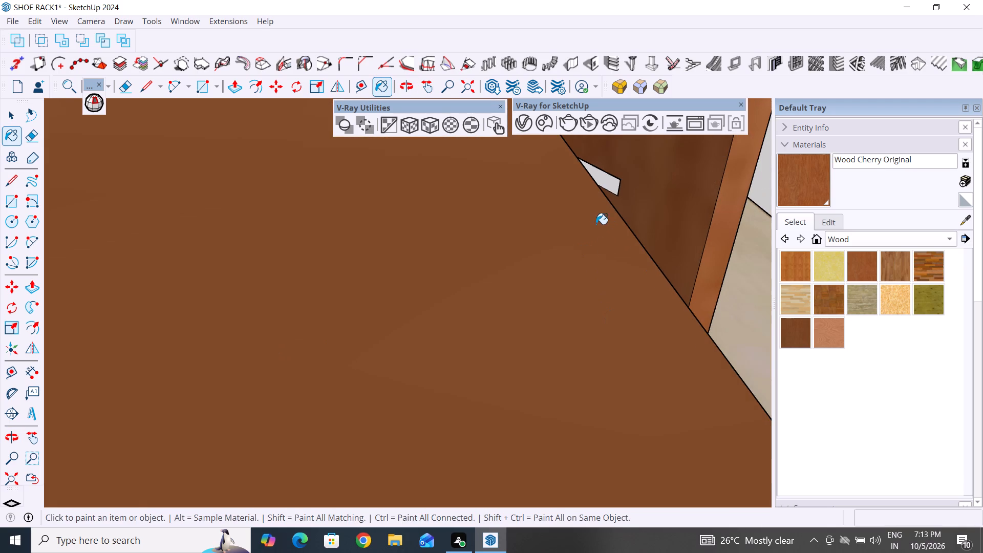
pyautogui.moveTo(590, 283); pyautogui.dragTo(559, 294, button='middle')
pyautogui.scroll(10, 691, 210)
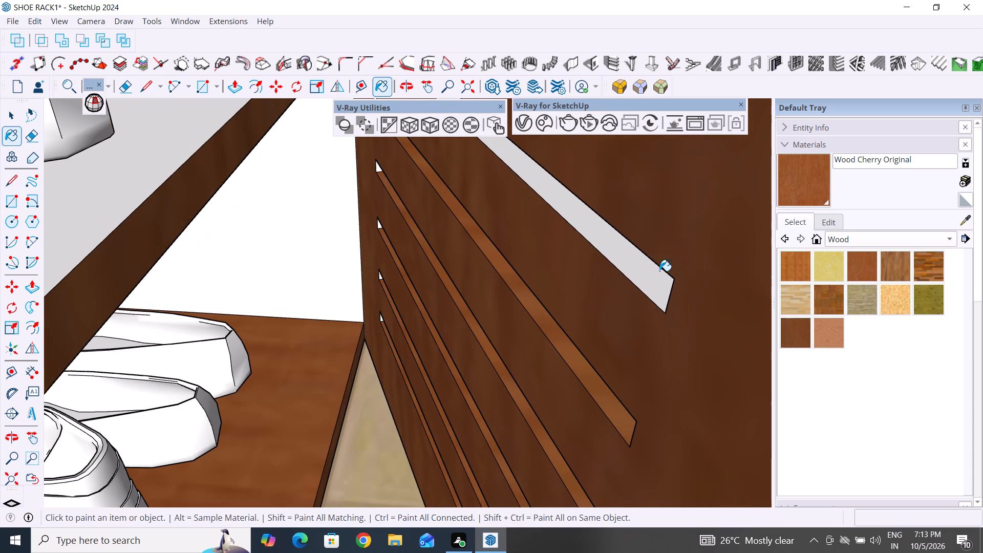
pyautogui.click(650, 280)
pyautogui.scroll(-13, 596, 361)
pyautogui.scroll(5, 636, 253)
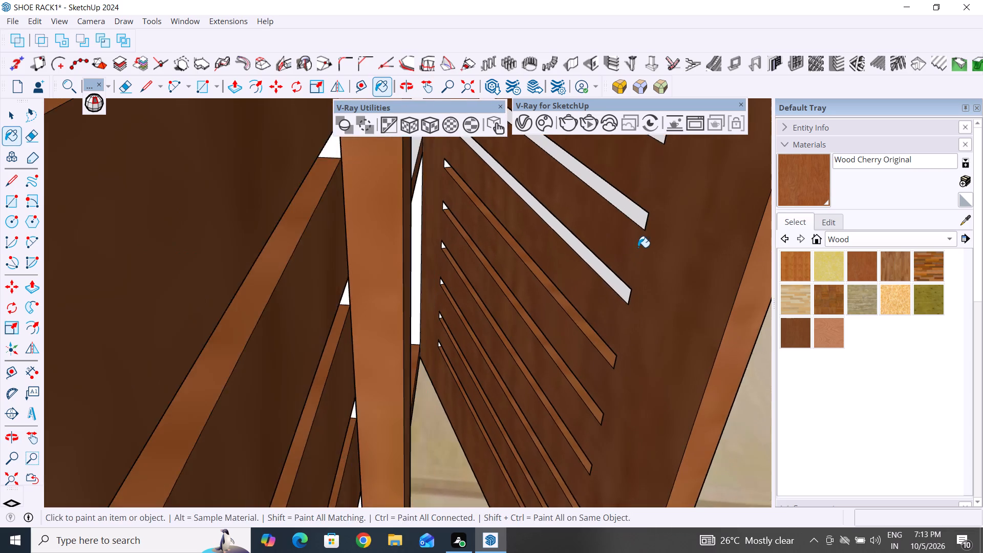
pyautogui.scroll(4, 638, 247)
pyautogui.click(601, 295)
pyautogui.scroll(-6, 551, 404)
pyautogui.scroll(5, 608, 257)
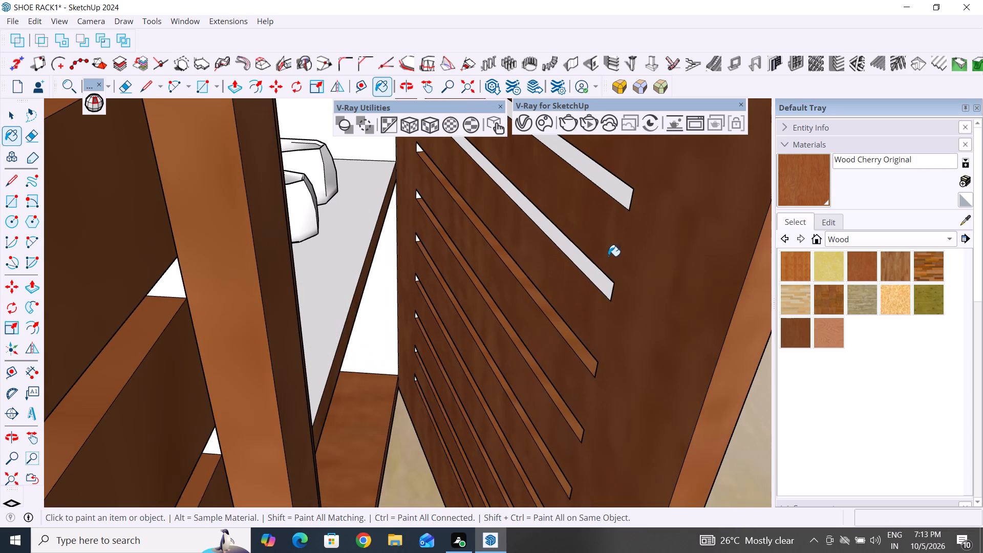
pyautogui.click(603, 288)
pyautogui.scroll(1, 567, 393)
pyautogui.scroll(-6, 558, 412)
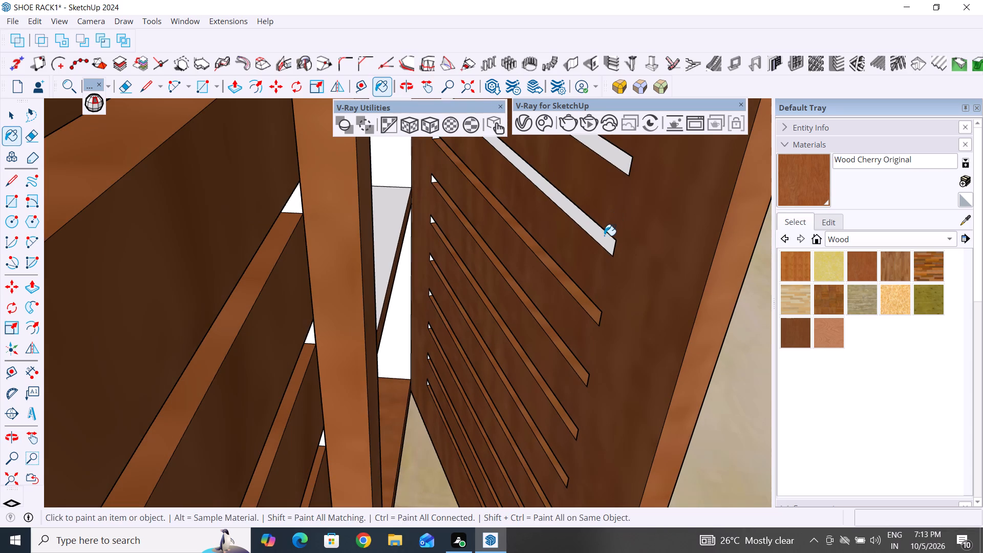
pyautogui.click(601, 241)
# Paint the exposed faces inside the remaining louver slots below the open door's middle panel with Wood Cherry Original.
pyautogui.scroll(-8, 561, 331)
pyautogui.moveTo(595, 265); pyautogui.dragTo(567, 267, button='middle')
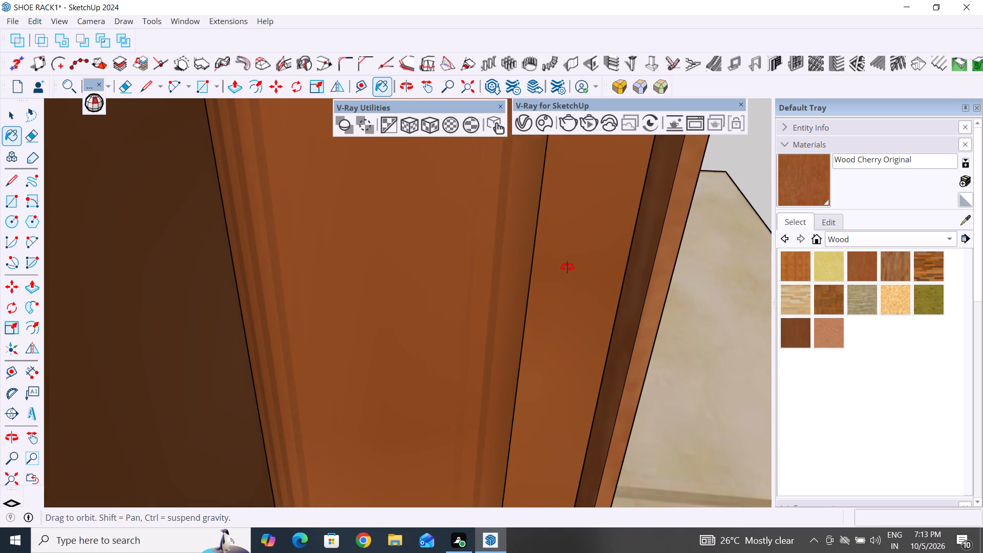
pyautogui.moveTo(567, 267); pyautogui.dragTo(544, 267, button='middle')
pyautogui.scroll(-11, 532, 351)
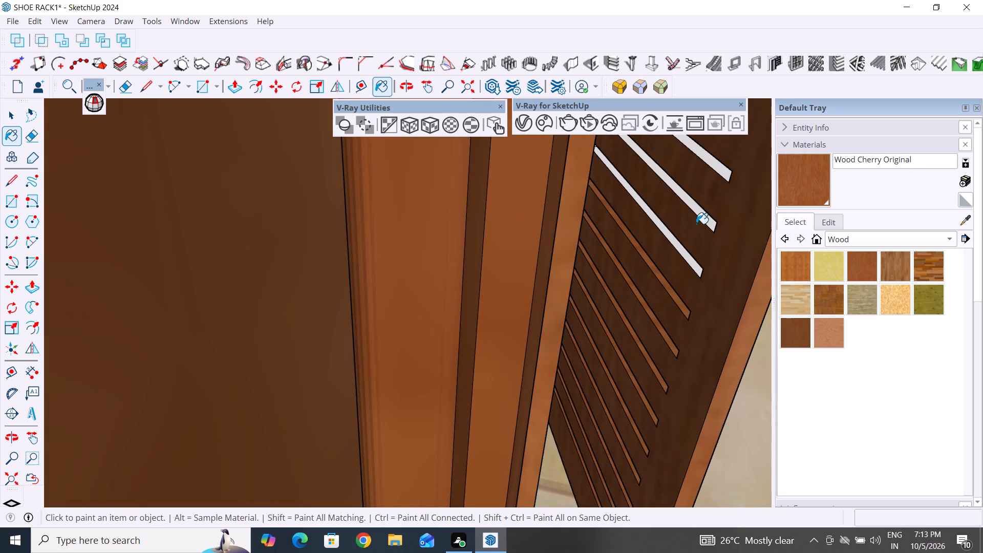
pyautogui.moveTo(703, 187); pyautogui.dragTo(672, 225, button='middle')
pyautogui.scroll(10, 687, 241)
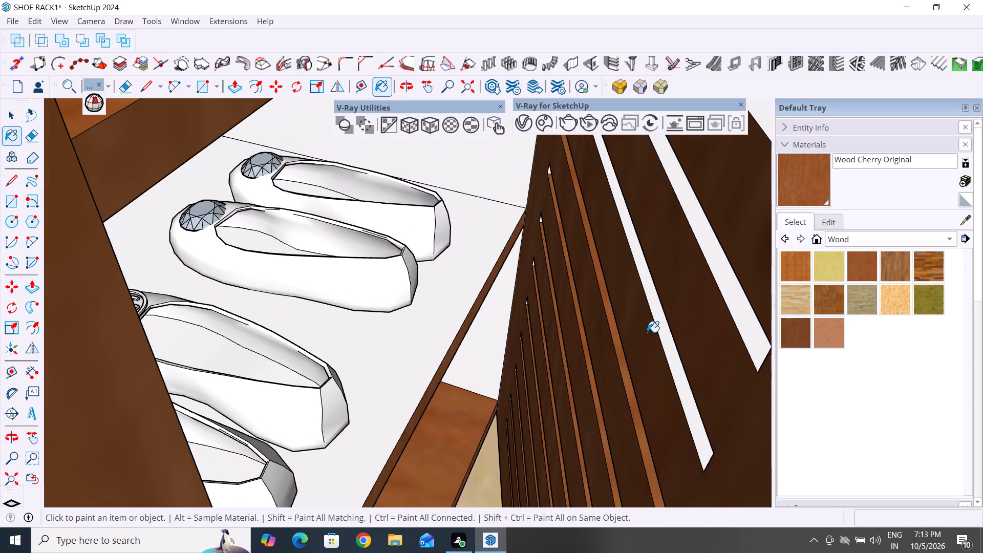
pyautogui.click(660, 331)
pyautogui.click(717, 291)
pyautogui.click(724, 286)
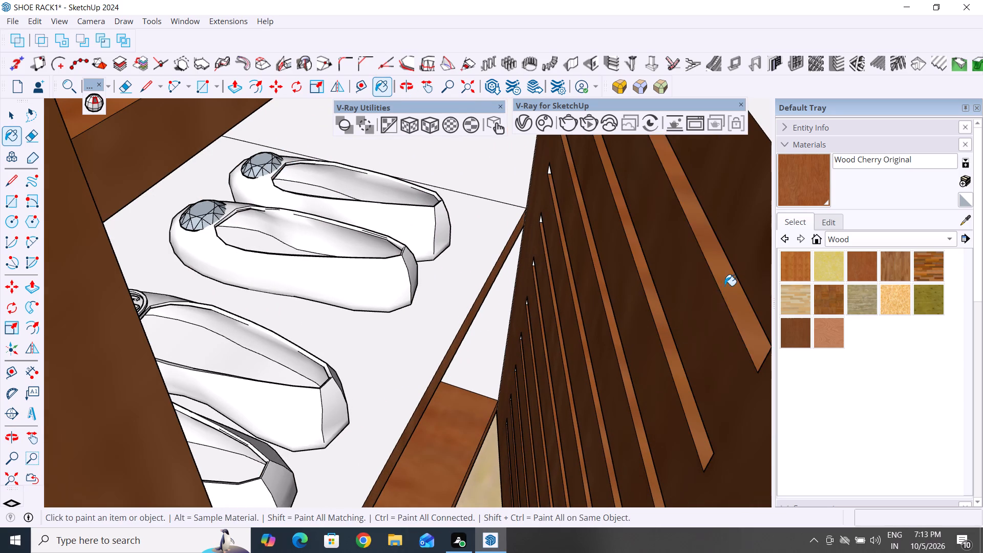
pyautogui.scroll(-10, 536, 413)
pyautogui.scroll(15, 576, 320)
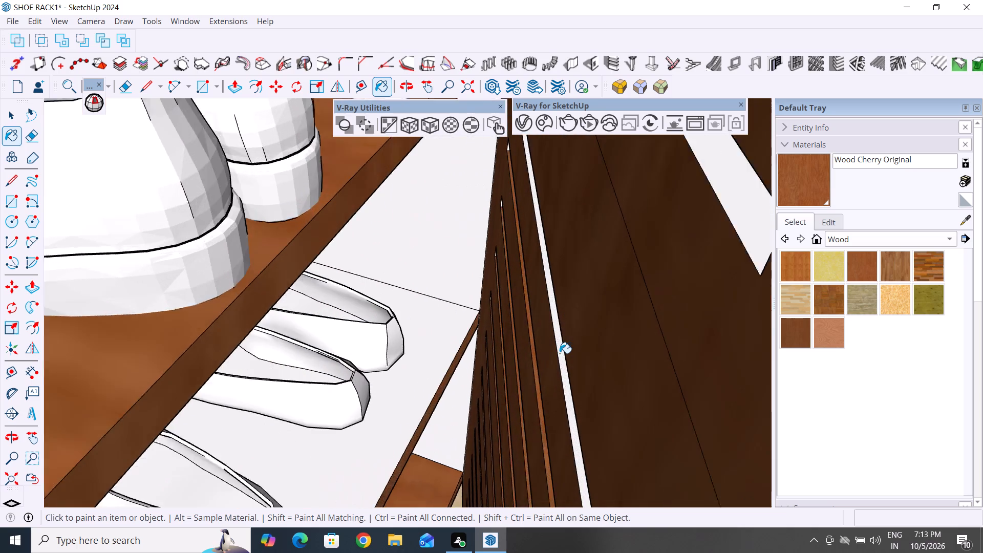
pyautogui.scroll(6, 560, 353)
pyautogui.click(560, 353)
# Paint the exposed faces inside the three louver slots just above the open door's middle panel with Wood Cherry Original.
pyautogui.scroll(-12, 560, 353)
pyautogui.moveTo(560, 353); pyautogui.dragTo(605, 336, button='middle')
pyautogui.scroll(-12, 569, 365)
pyautogui.scroll(10, 616, 272)
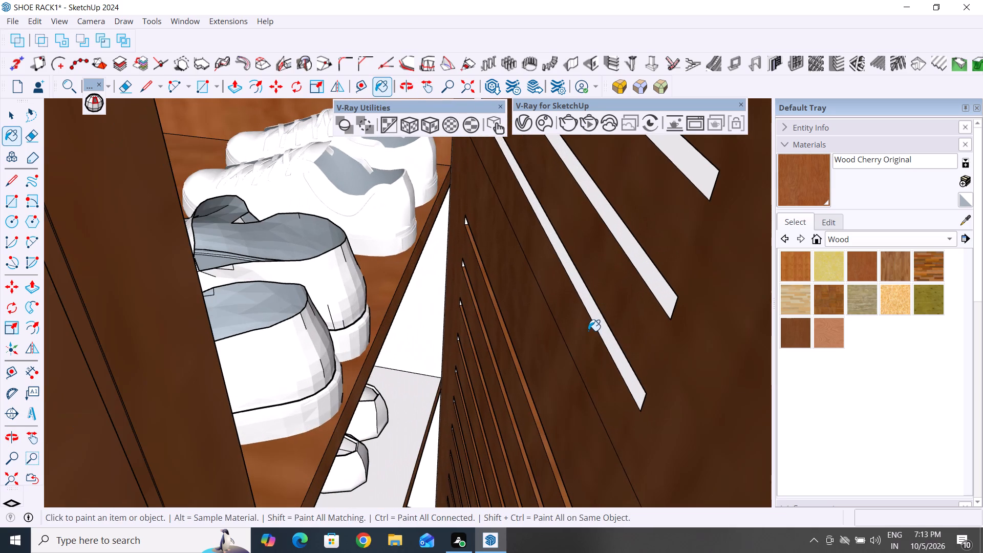
pyautogui.click(596, 328)
pyautogui.scroll(13, 602, 315)
pyautogui.click(585, 340)
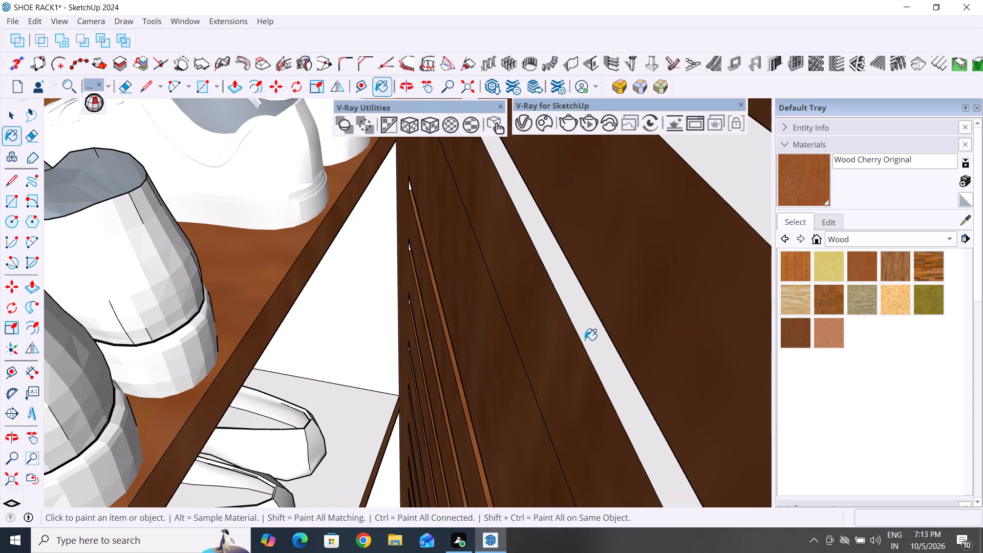
pyautogui.scroll(-7, 529, 411)
pyautogui.click(606, 307)
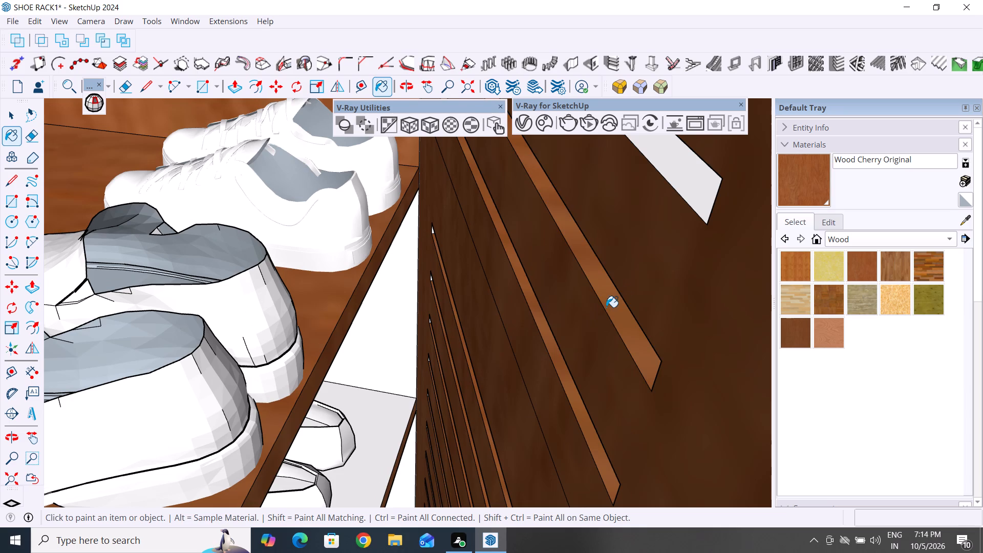
pyautogui.click(687, 183)
# Paint the exposed faces inside the next two louver slots farther up the open door with Wood Cherry Original.
pyautogui.scroll(-7, 357, 474)
pyautogui.moveTo(408, 314); pyautogui.dragTo(431, 309, button='middle')
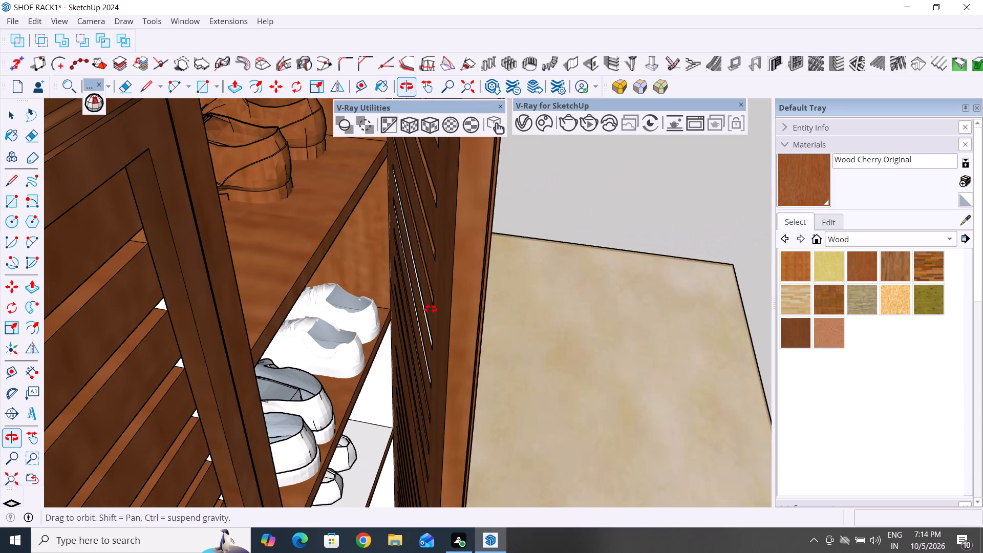
pyautogui.moveTo(431, 309); pyautogui.dragTo(463, 316, button='middle')
pyautogui.scroll(10, 451, 325)
pyautogui.click(442, 333)
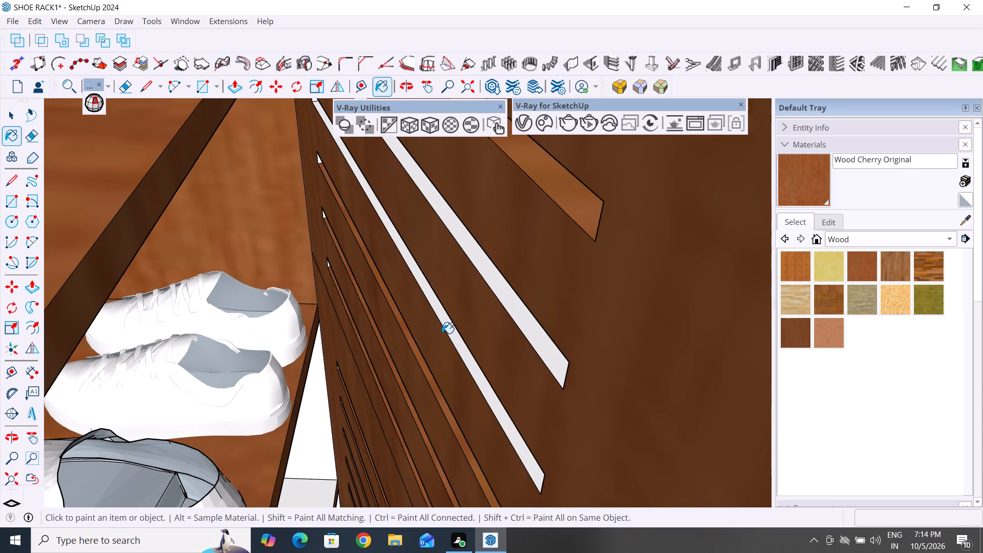
pyautogui.scroll(11, 453, 327)
pyautogui.click(443, 348)
pyautogui.scroll(-10, 437, 365)
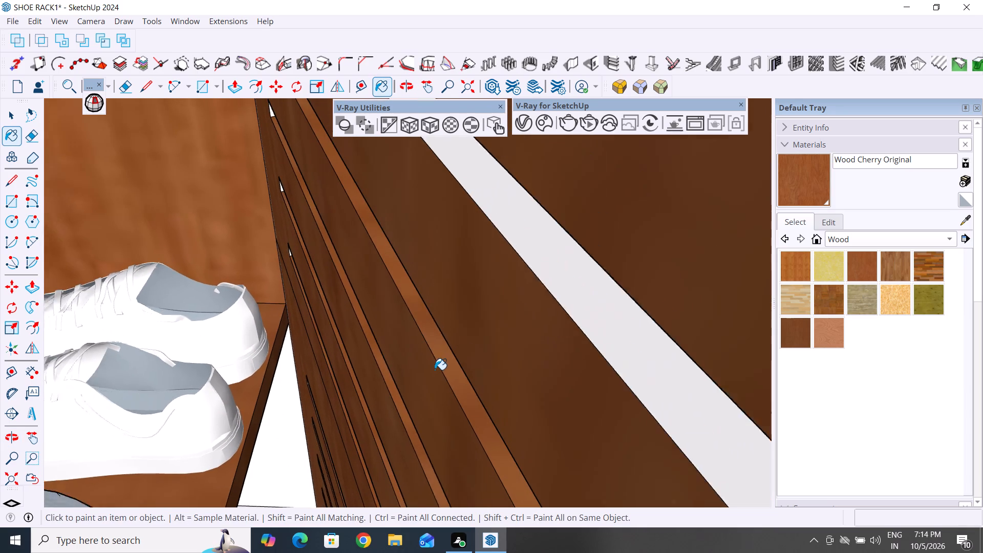
pyautogui.click(503, 301)
pyautogui.scroll(-20, 418, 411)
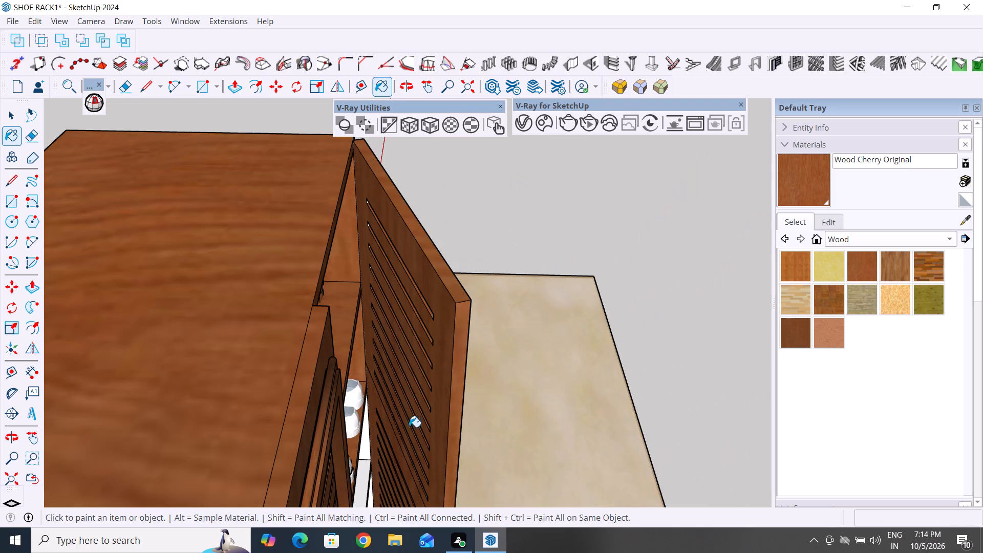
# Paint the white back faces of the cabinet's upper compartments, above and below the upper shelf, with Wood Cherry Original.
pyautogui.moveTo(488, 444); pyautogui.dragTo(215, 403, button='middle')
pyautogui.scroll(-6, 379, 331)
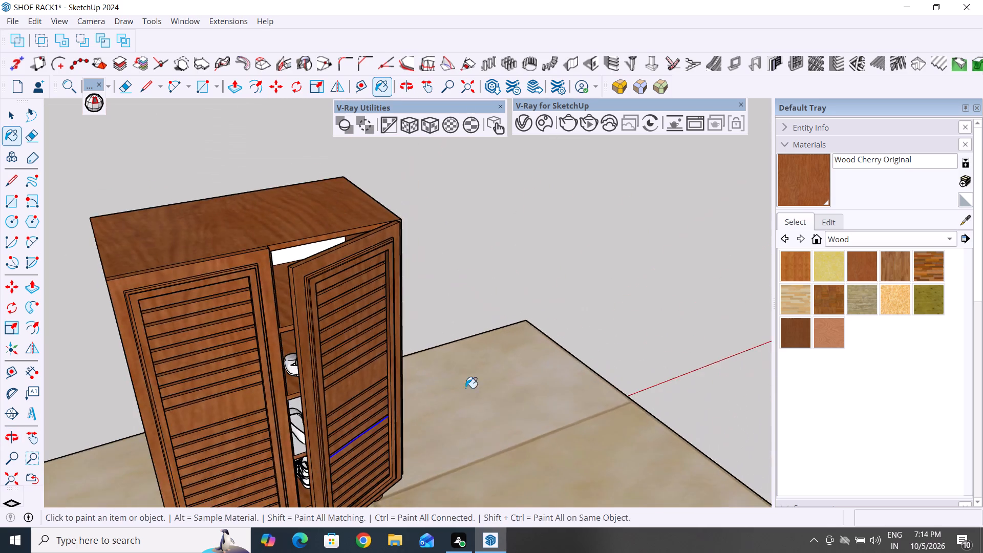
pyautogui.moveTo(452, 401); pyautogui.dragTo(508, 282, button='middle')
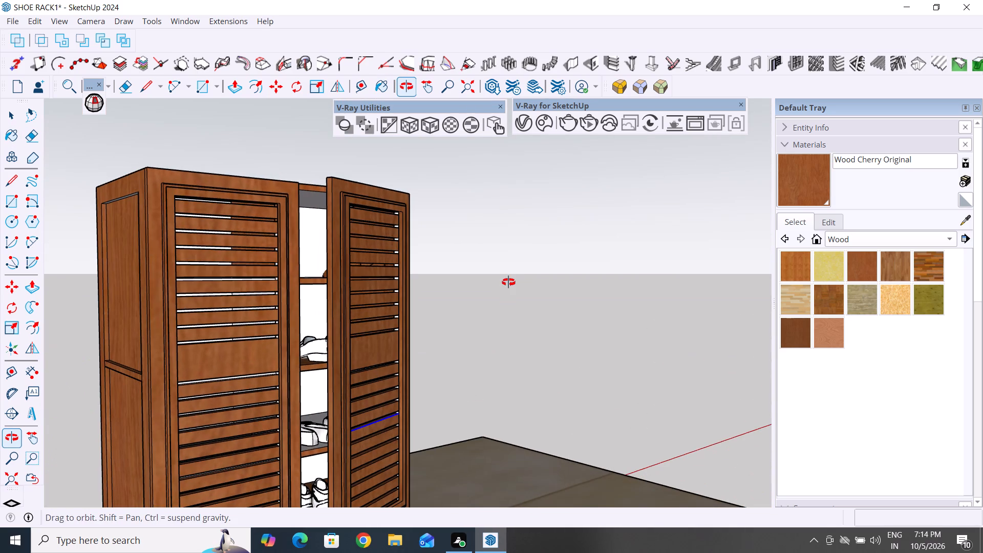
pyautogui.scroll(9, 290, 298)
pyautogui.scroll(5, 307, 246)
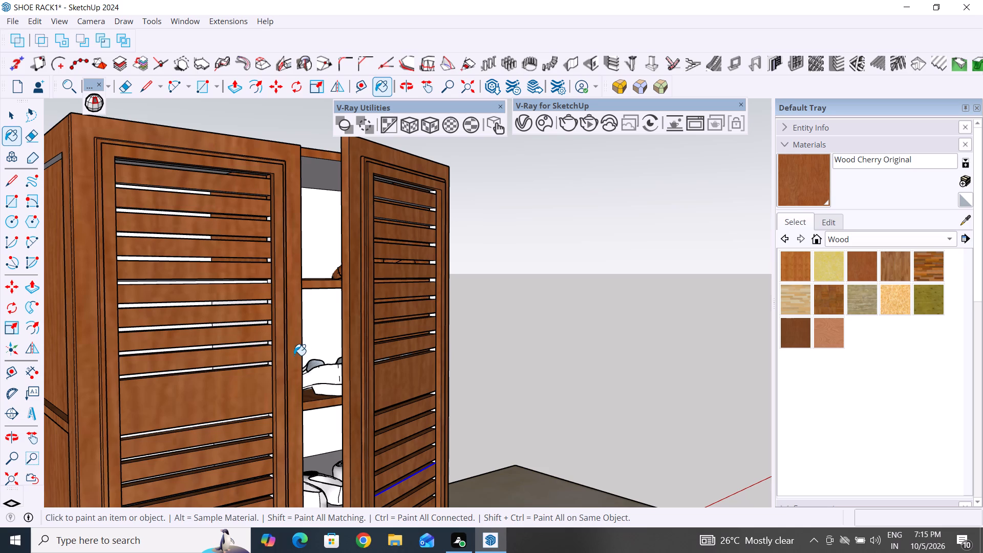
pyautogui.scroll(5, 303, 326)
pyautogui.scroll(3, 322, 229)
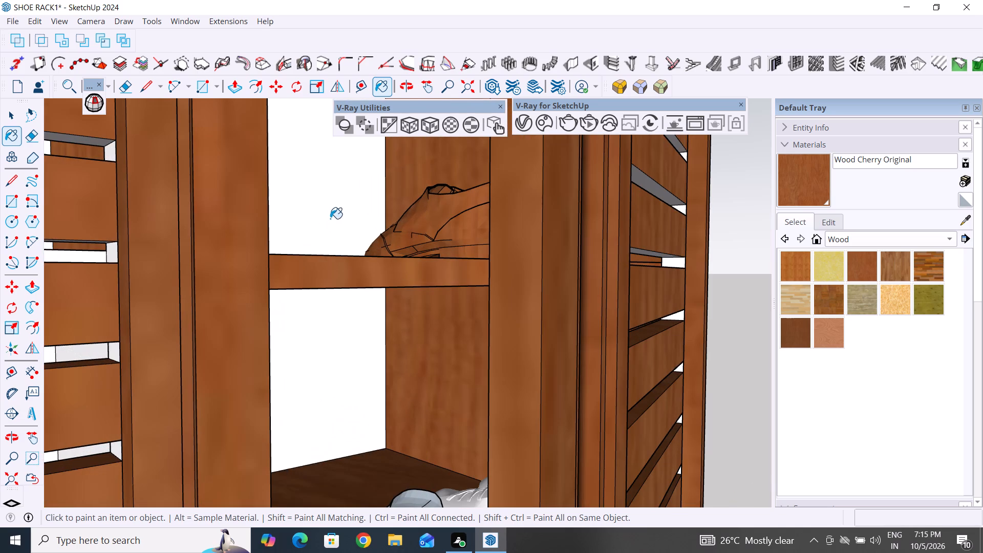
pyautogui.click(330, 219)
pyautogui.click(331, 396)
# Paint the unpainted back and side walls of the two lowest compartments and the shelf between them with Wood Cherry Original.
pyautogui.scroll(-6, 336, 396)
pyautogui.moveTo(327, 402); pyautogui.dragTo(266, 443, button='middle')
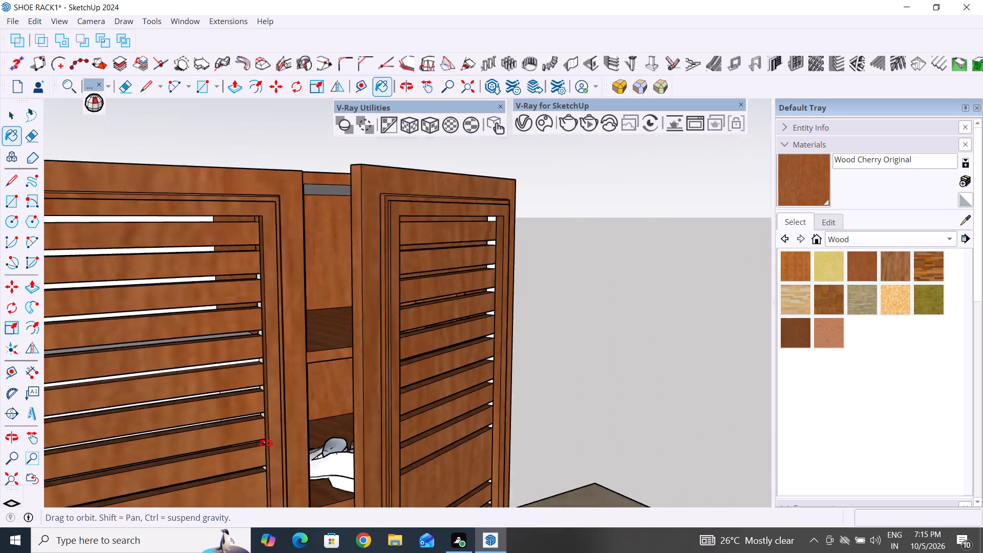
pyautogui.moveTo(266, 443); pyautogui.dragTo(229, 479, button='middle')
pyautogui.scroll(-14, 372, 293)
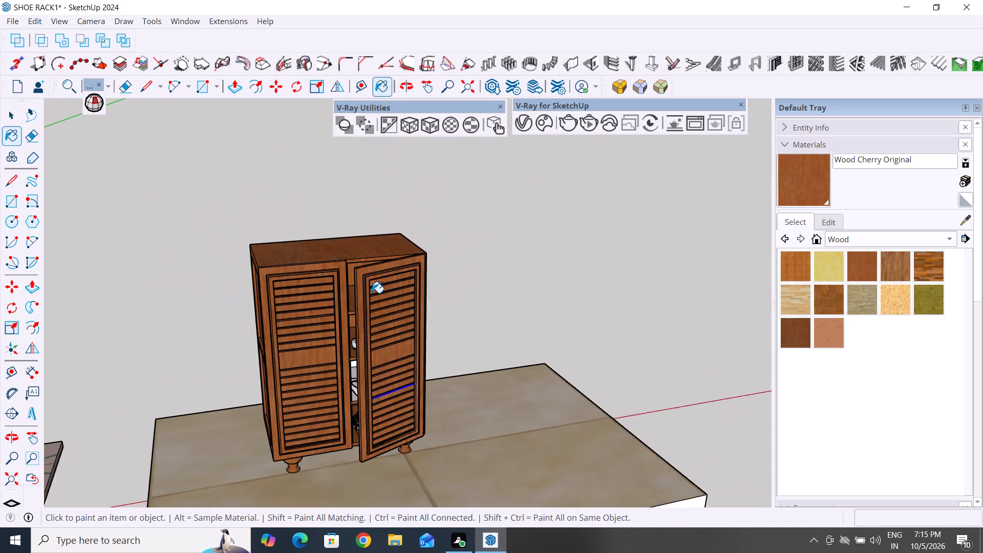
pyautogui.scroll(18, 341, 431)
pyautogui.scroll(3, 368, 304)
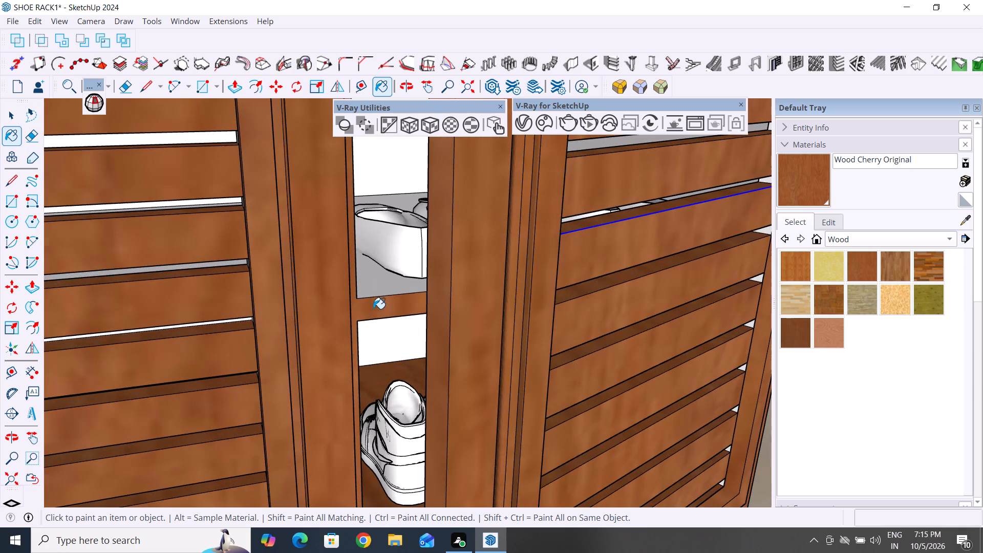
pyautogui.click(383, 353)
pyautogui.moveTo(385, 352); pyautogui.dragTo(460, 360, button='middle')
pyautogui.scroll(-5, 460, 361)
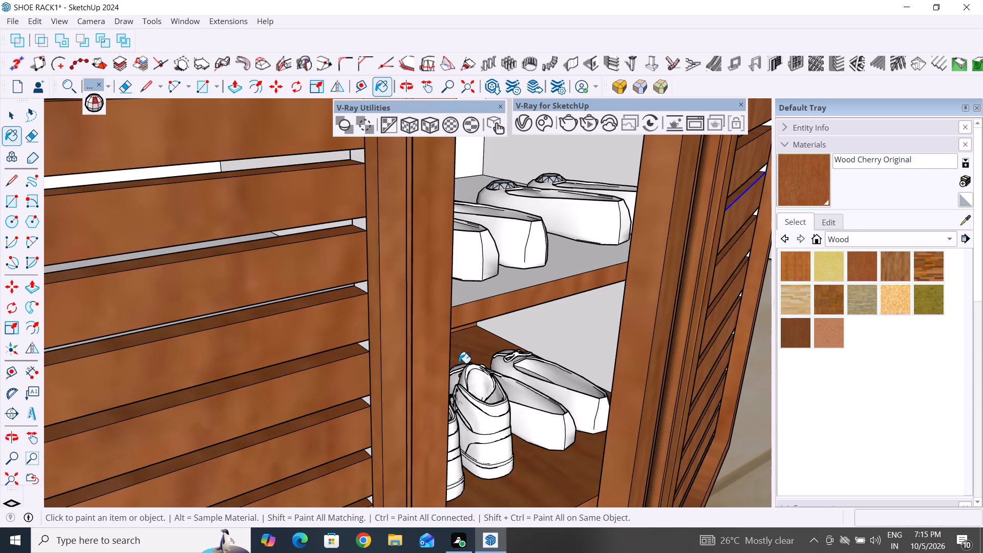
pyautogui.click(543, 335)
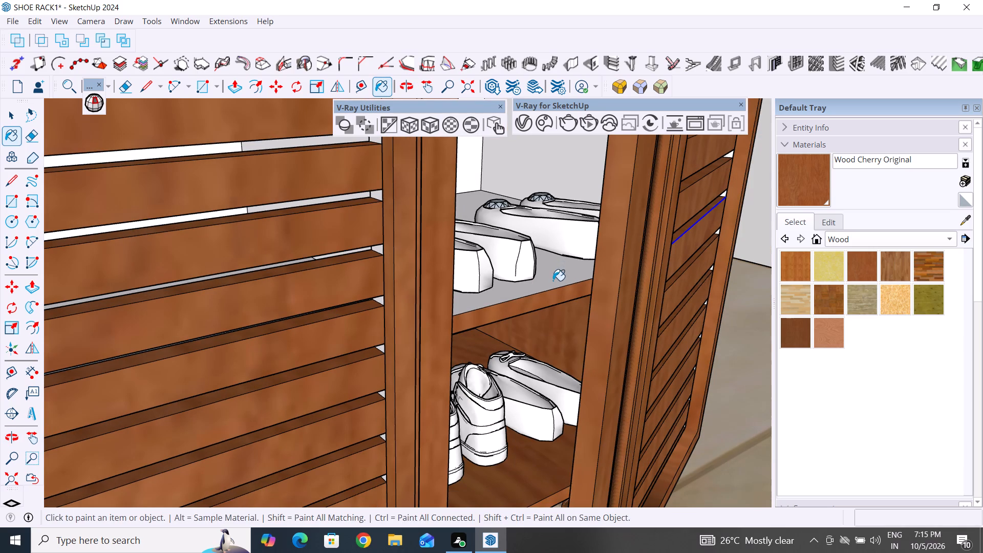
pyautogui.click(553, 281)
pyautogui.click(576, 182)
pyautogui.scroll(-2, 564, 239)
pyautogui.moveTo(536, 214); pyautogui.dragTo(507, 230, button='middle')
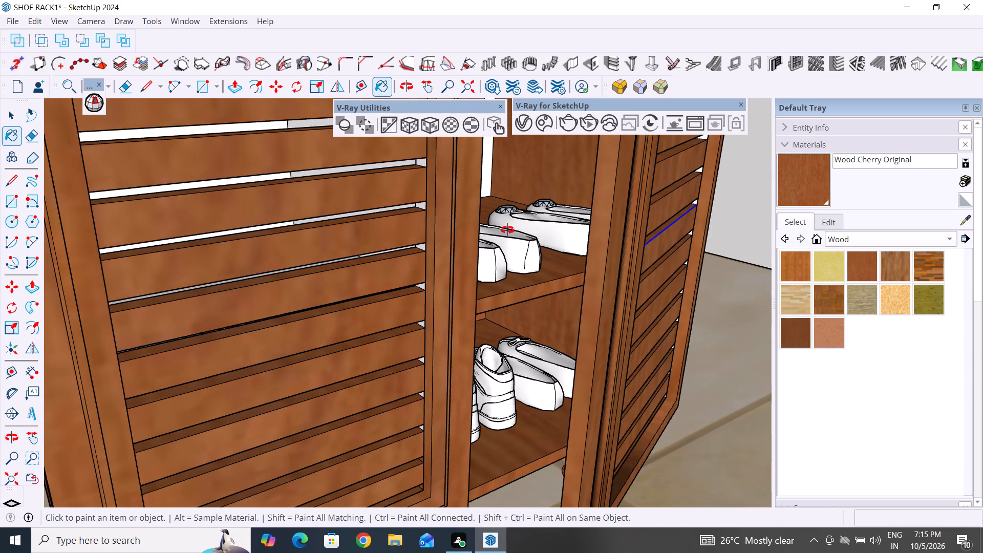
pyautogui.moveTo(507, 230); pyautogui.dragTo(477, 237, button='middle')
pyautogui.click(464, 183)
# Paint the unpainted cabinet interior walls seen through the closed door's upper louver slots with Wood Cherry Original.
pyautogui.scroll(-9, 468, 356)
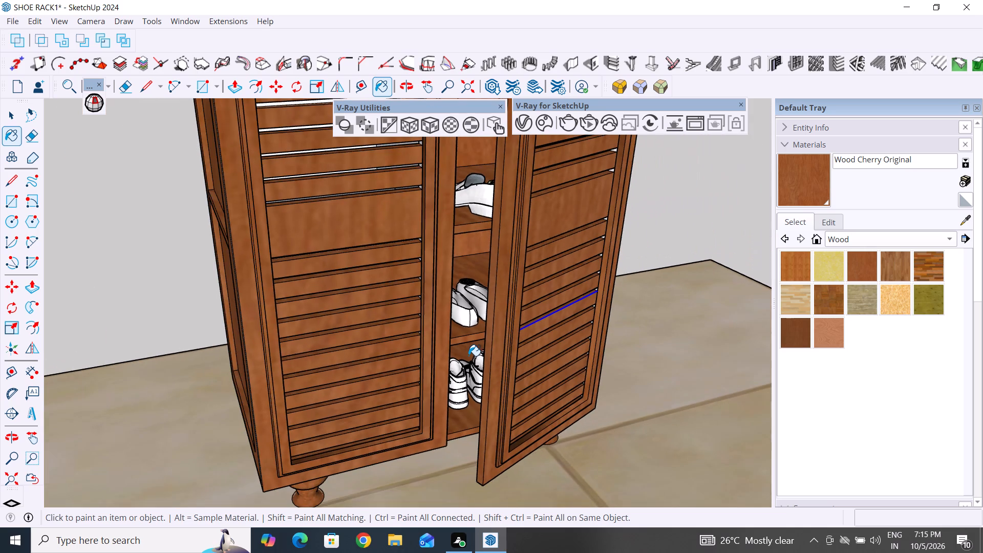
pyautogui.scroll(1, 460, 171)
pyautogui.scroll(-8, 488, 360)
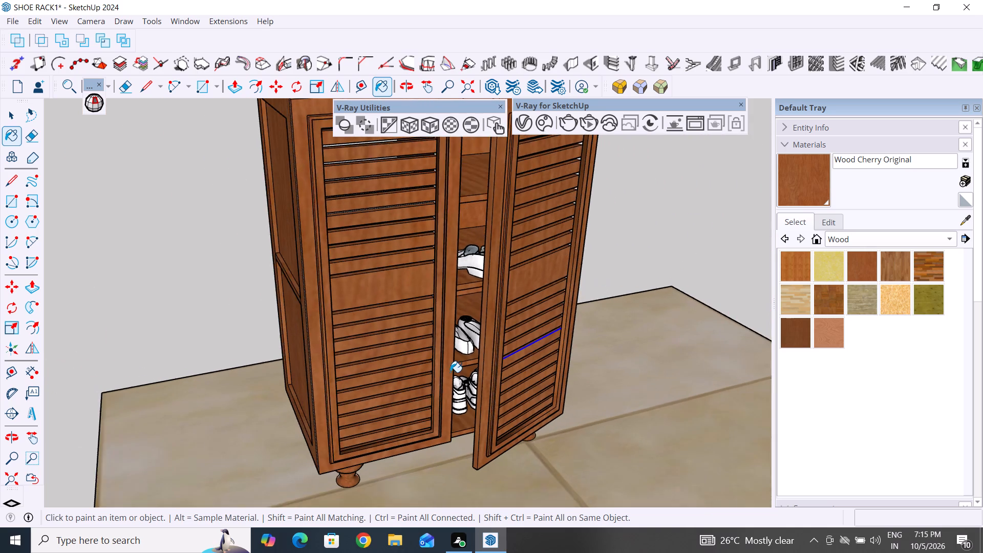
pyautogui.scroll(-3, 450, 372)
pyautogui.moveTo(442, 306); pyautogui.dragTo(377, 254, button='middle')
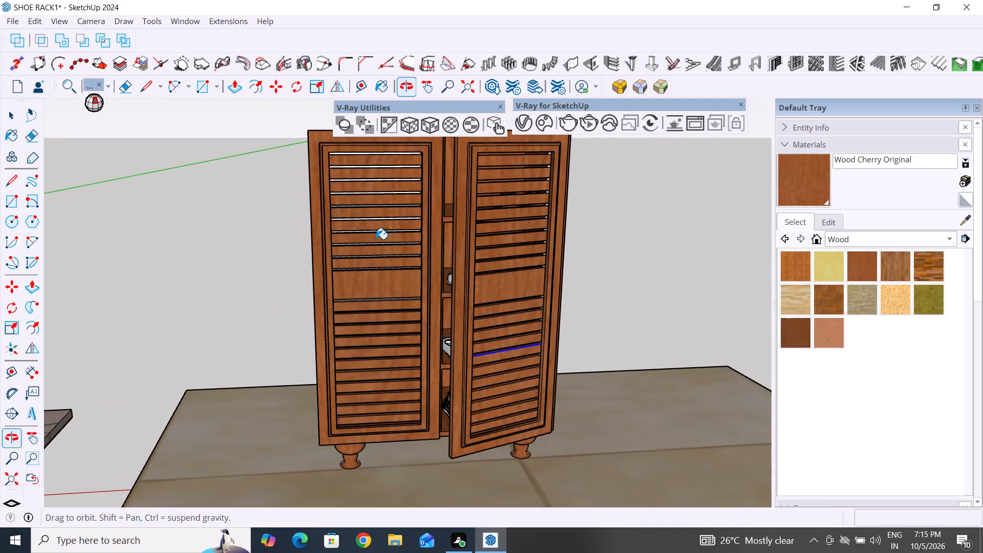
pyautogui.scroll(20, 373, 208)
pyautogui.scroll(3, 373, 208)
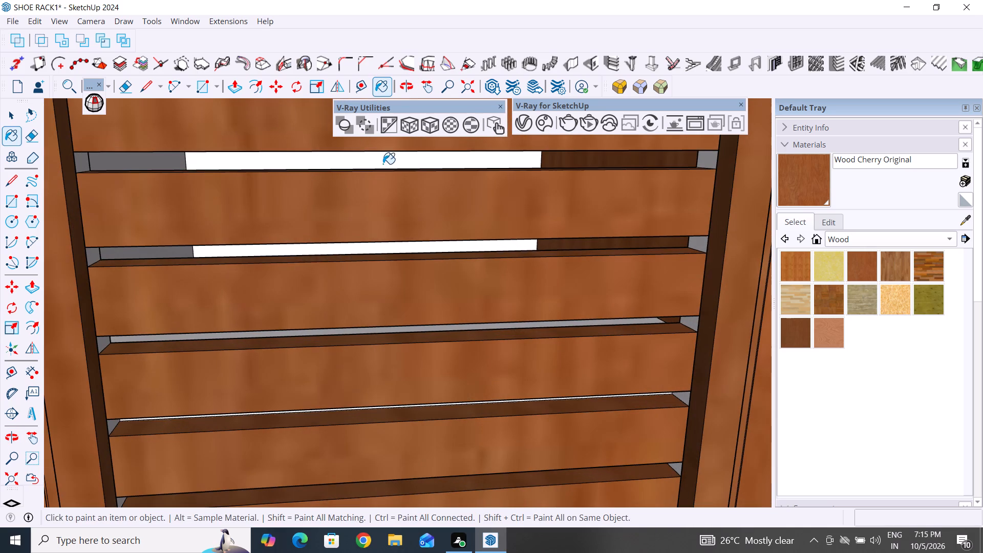
pyautogui.click(383, 164)
pyautogui.click(142, 256)
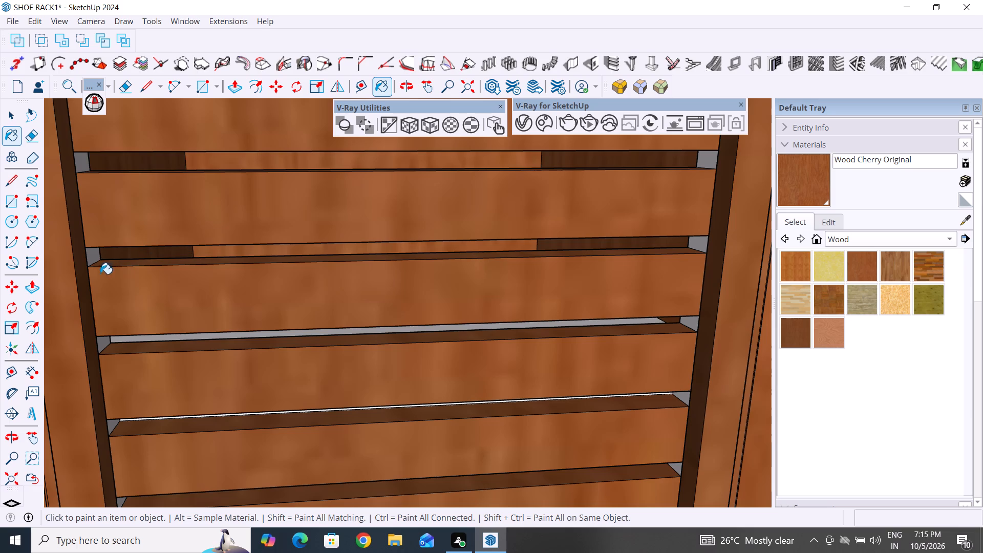
# Paint the gray slot end faces and the unpainted interior strips behind the closed door's middle louver slots with Wood Cherry Original.
pyautogui.click(90, 264)
pyautogui.click(170, 347)
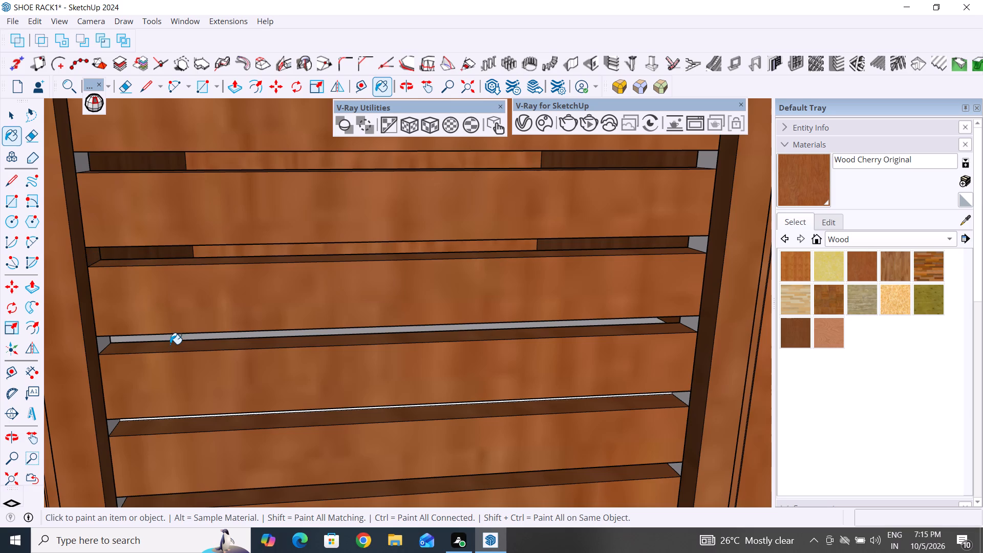
pyautogui.scroll(10, 170, 344)
pyautogui.click(172, 332)
pyautogui.scroll(-8, 172, 332)
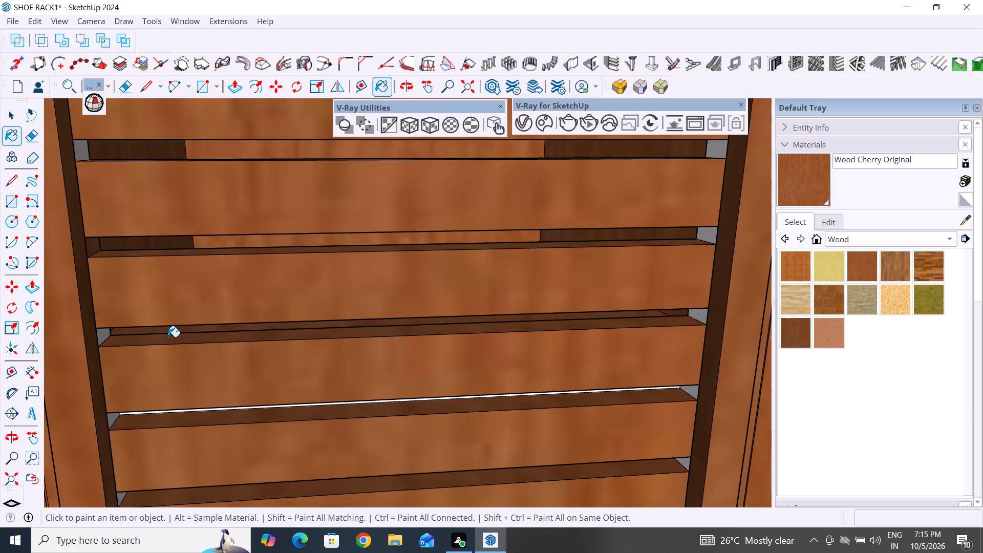
pyautogui.click(106, 424)
pyautogui.scroll(11, 103, 363)
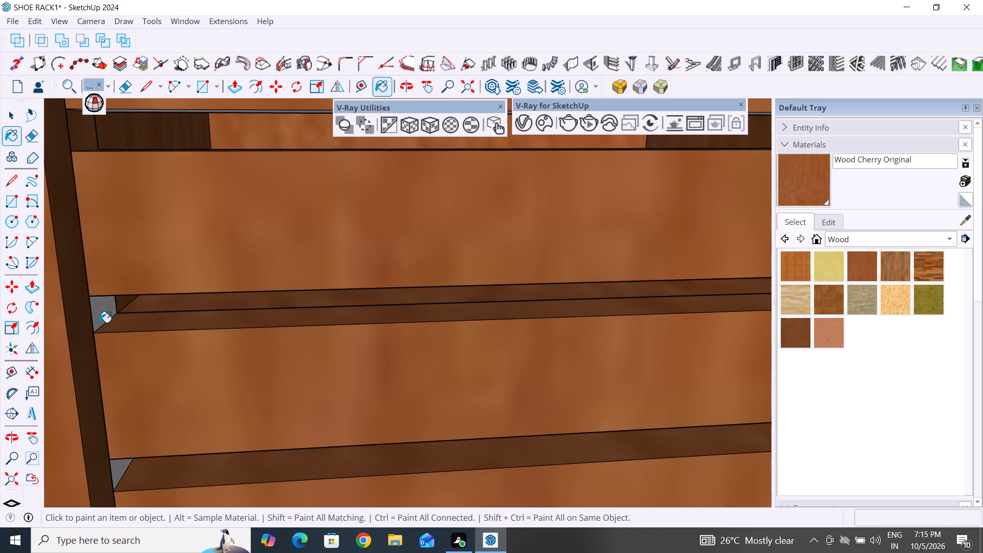
pyautogui.click(102, 310)
pyautogui.scroll(-6, 165, 372)
pyautogui.moveTo(141, 462); pyautogui.dragTo(148, 402, button='middle')
pyautogui.scroll(11, 141, 462)
pyautogui.click(97, 441)
pyautogui.click(178, 434)
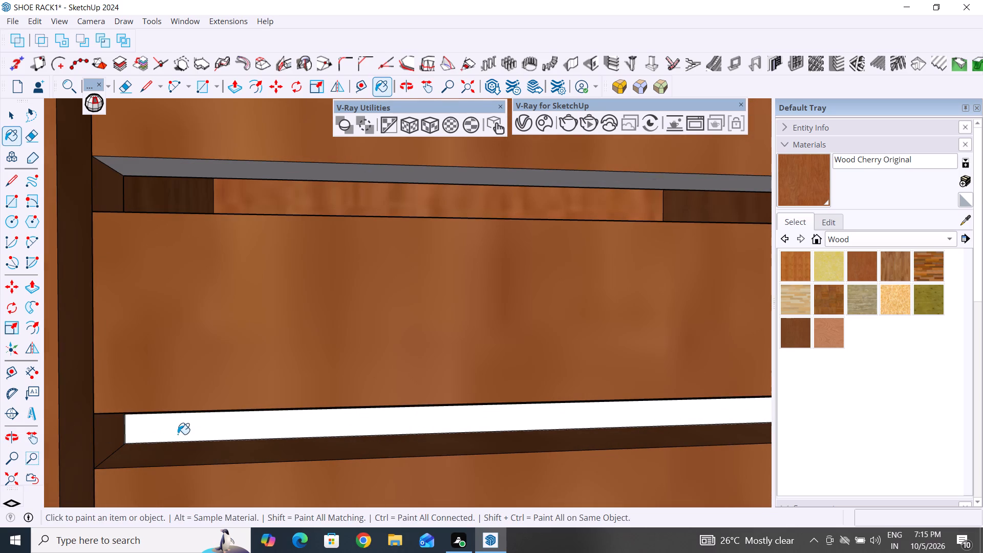
# Paint the white end faces on the open-compartment side of the closed door's louver slots, plus nearby louver undersides, with Wood Cherry Original.
pyautogui.scroll(-14, 178, 434)
pyautogui.moveTo(496, 353); pyautogui.dragTo(575, 357, button='middle')
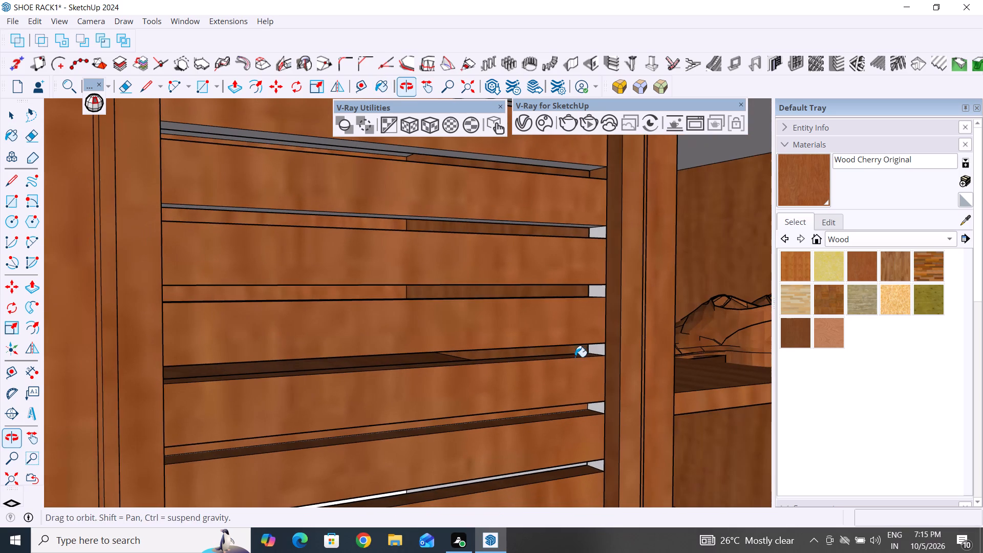
pyautogui.scroll(5, 595, 344)
pyautogui.moveTo(567, 359); pyautogui.dragTo(604, 365, button='middle')
pyautogui.scroll(1, 567, 359)
pyautogui.click(601, 355)
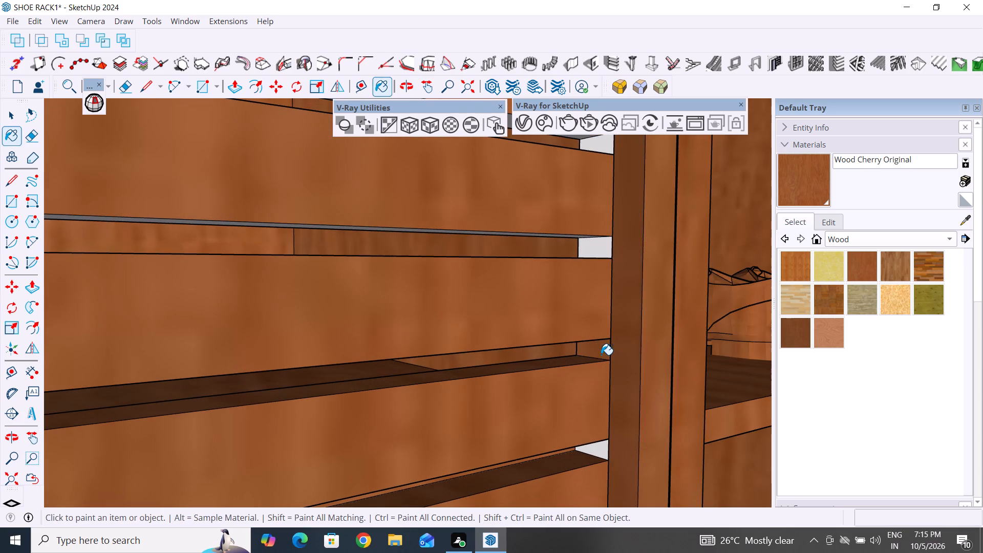
pyautogui.click(600, 253)
pyautogui.click(580, 243)
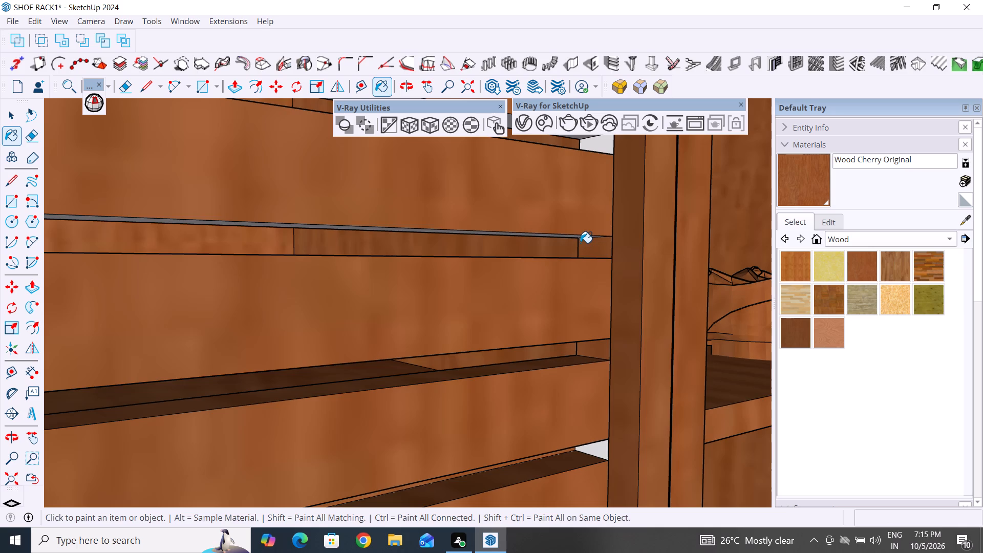
pyautogui.moveTo(579, 270); pyautogui.dragTo(587, 224, button='middle')
pyautogui.click(568, 242)
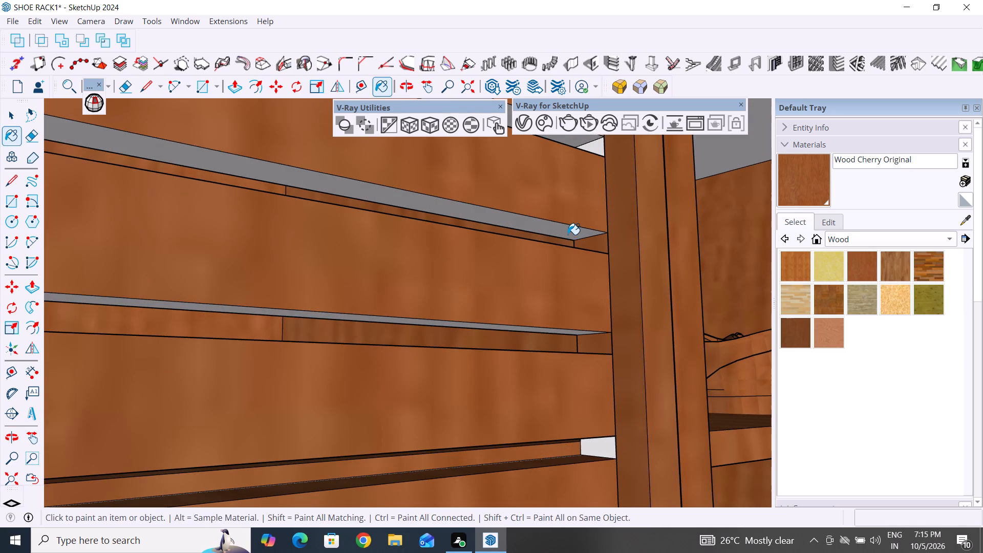
pyautogui.click(568, 235)
# Paint the gray undersides of the next three louvers down the closed door and their unpainted slot ends with Wood Cherry Original.
pyautogui.moveTo(565, 340); pyautogui.dragTo(567, 293, button='middle')
pyautogui.scroll(1, 565, 340)
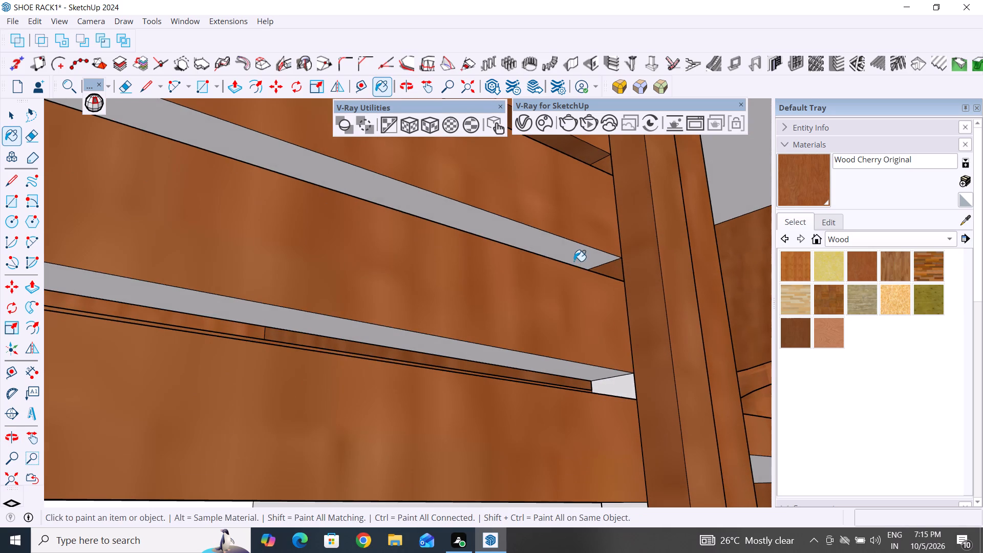
pyautogui.click(574, 261)
pyautogui.click(576, 372)
pyautogui.click(621, 391)
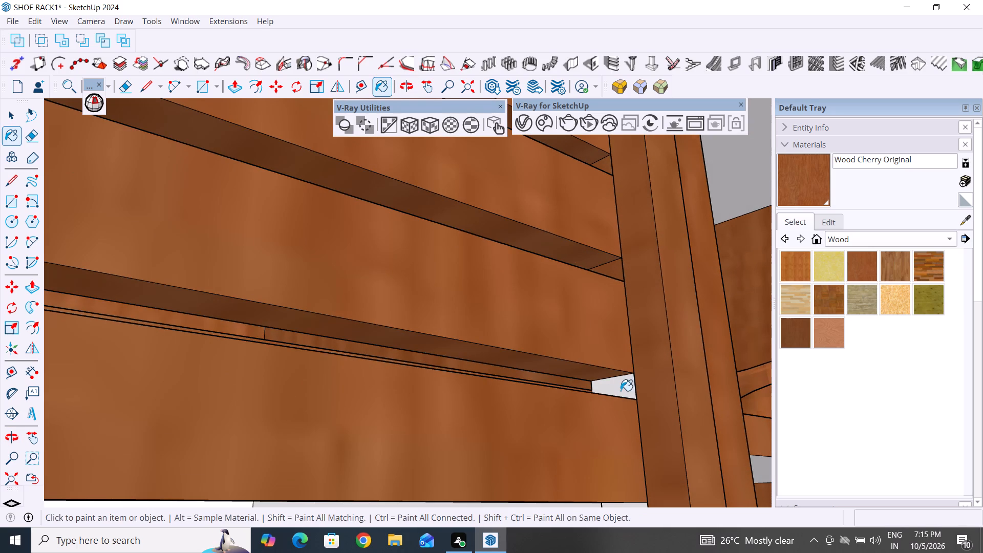
pyautogui.scroll(-13, 595, 307)
pyautogui.scroll(9, 583, 397)
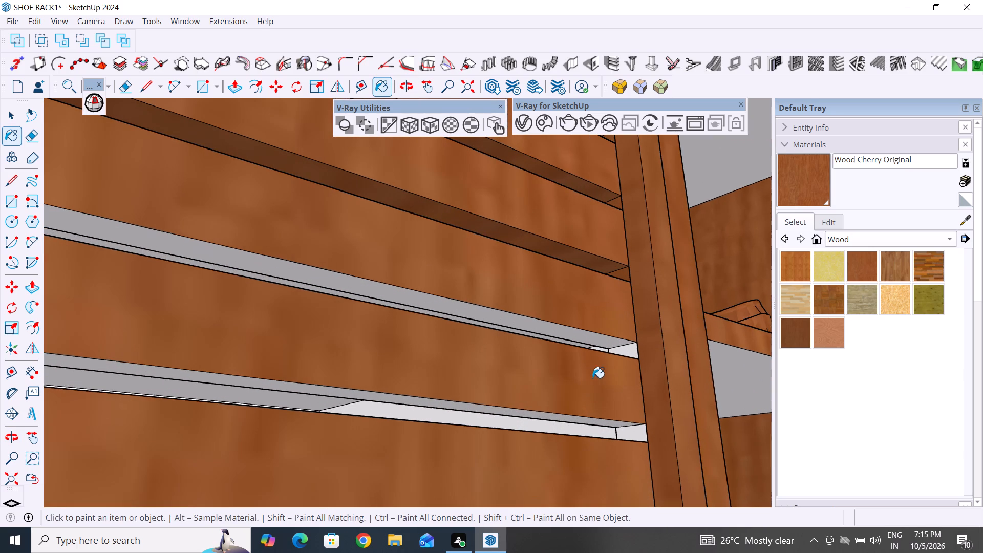
pyautogui.click(600, 344)
pyautogui.click(624, 360)
pyautogui.scroll(7, 624, 364)
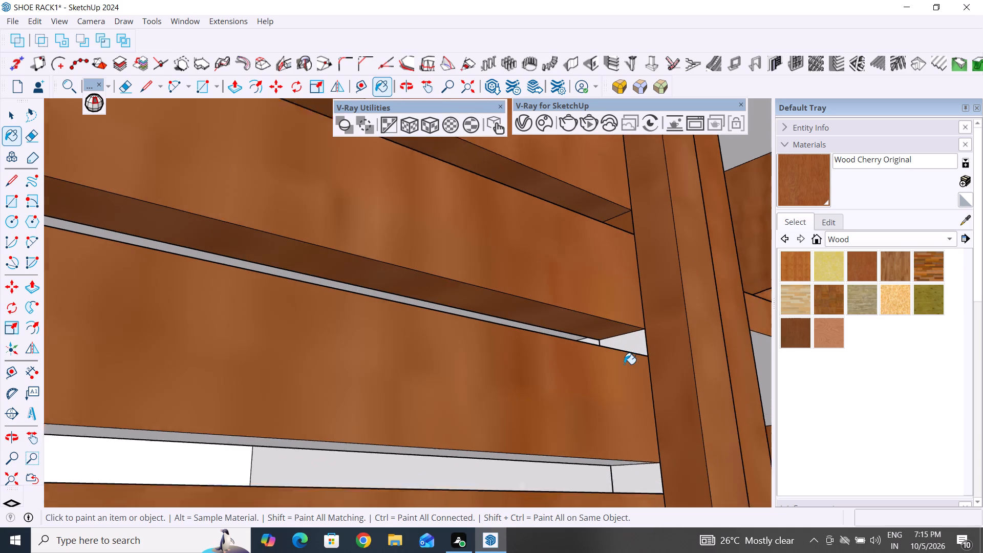
pyautogui.click(635, 345)
# Paint the undersides and adjoining slot end faces of the next two louvers farther down the closed door with Wood Cherry Original.
pyautogui.scroll(-10, 635, 345)
pyautogui.scroll(2, 615, 450)
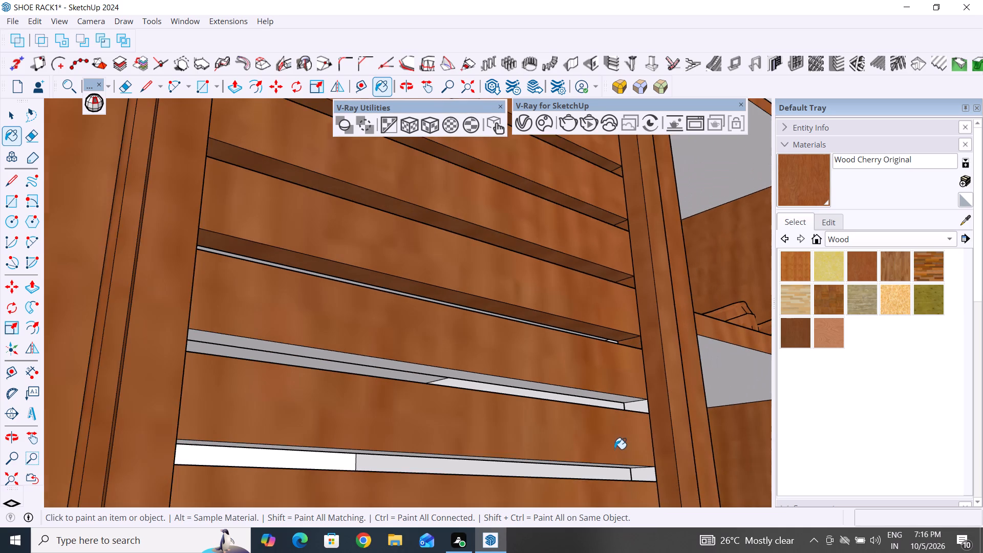
pyautogui.scroll(8, 614, 449)
pyautogui.moveTo(629, 378); pyautogui.dragTo(622, 355, button='middle')
pyautogui.click(619, 345)
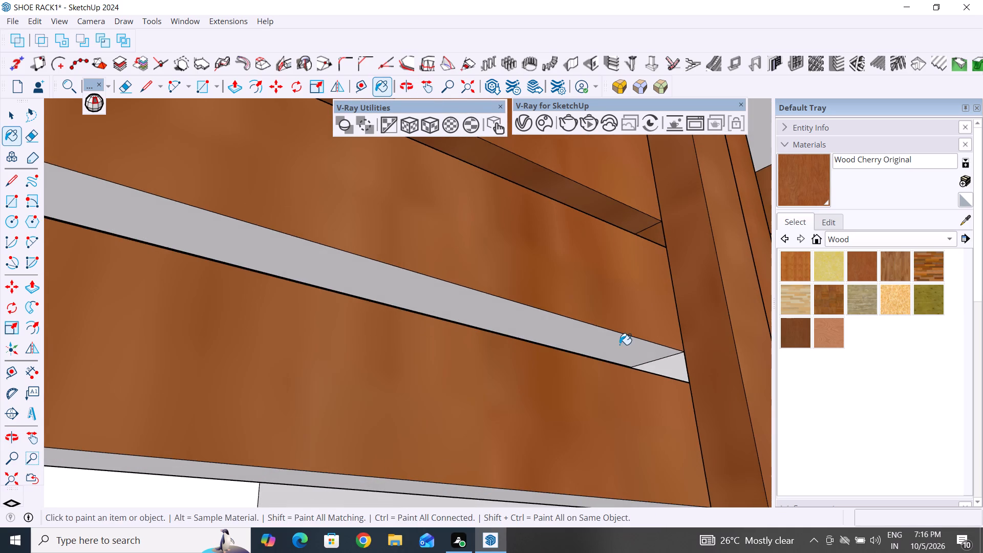
pyautogui.click(667, 381)
pyautogui.click(674, 374)
pyautogui.scroll(-6, 605, 276)
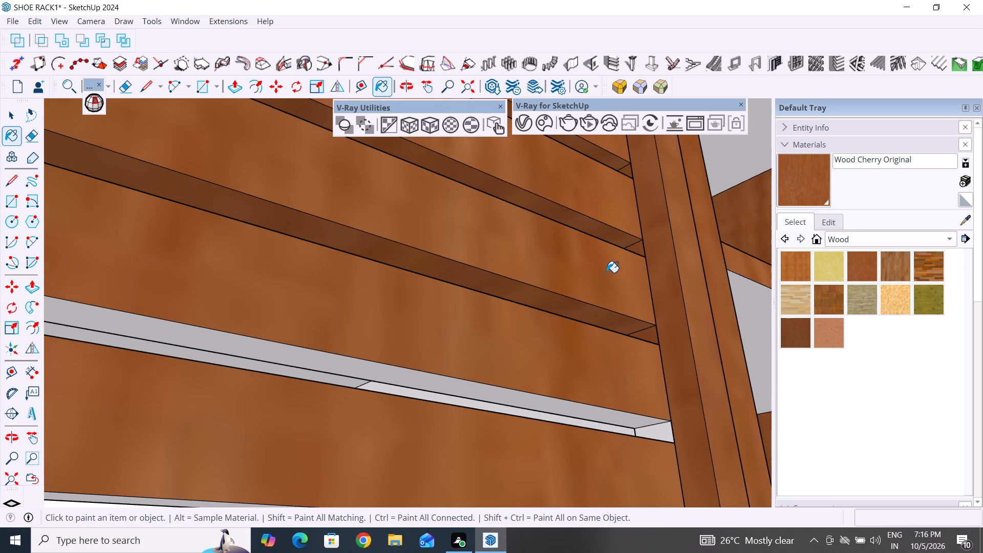
pyautogui.moveTo(615, 459); pyautogui.dragTo(617, 441, button='middle')
pyautogui.scroll(5, 621, 412)
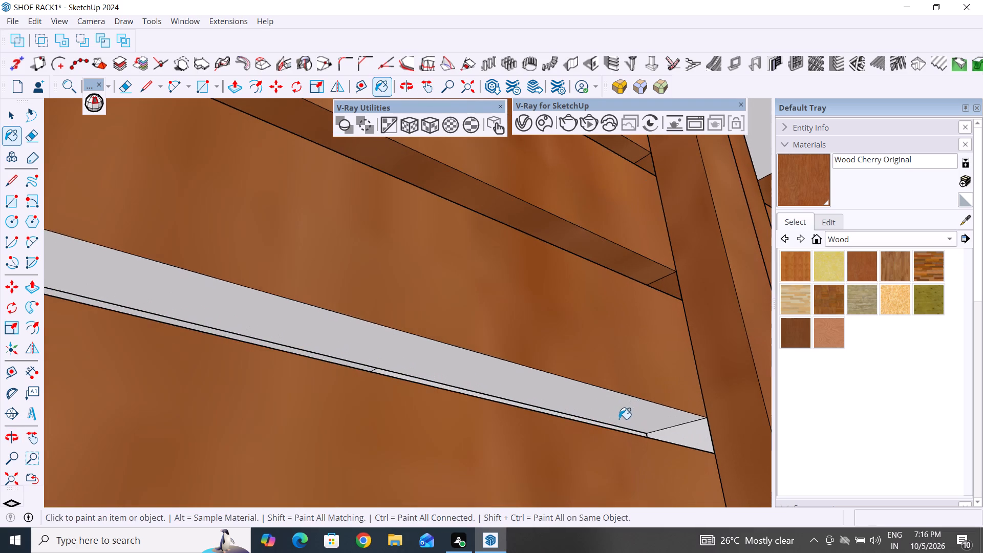
pyautogui.click(619, 419)
pyautogui.moveTo(678, 388); pyautogui.dragTo(673, 456, button='middle')
pyautogui.click(680, 464)
pyautogui.scroll(-6, 702, 342)
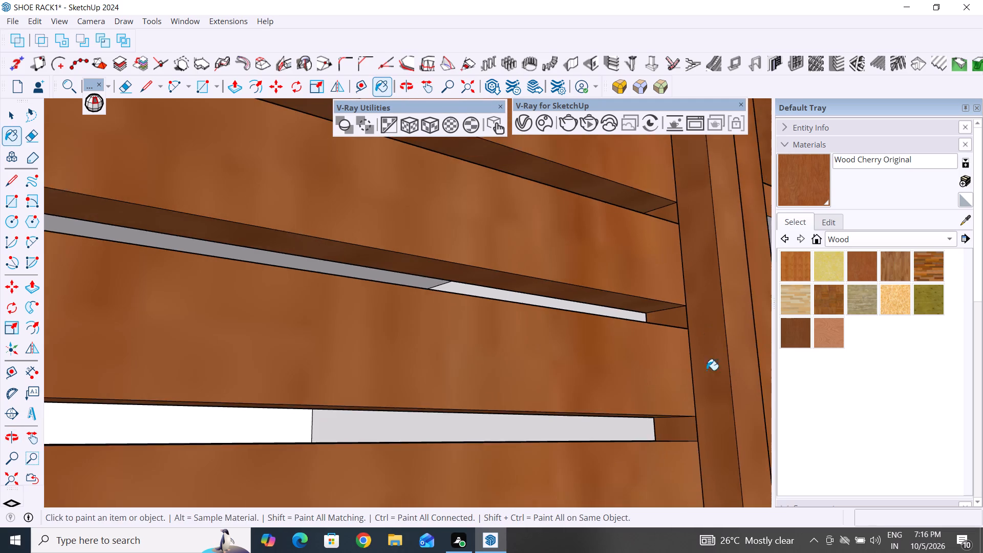
# Paint the outer-side end faces of the four lowest slots in the closed door's upper louver section with Wood Cherry Original.
pyautogui.moveTo(693, 392); pyautogui.dragTo(419, 462, button='middle')
pyautogui.scroll(-17, 494, 381)
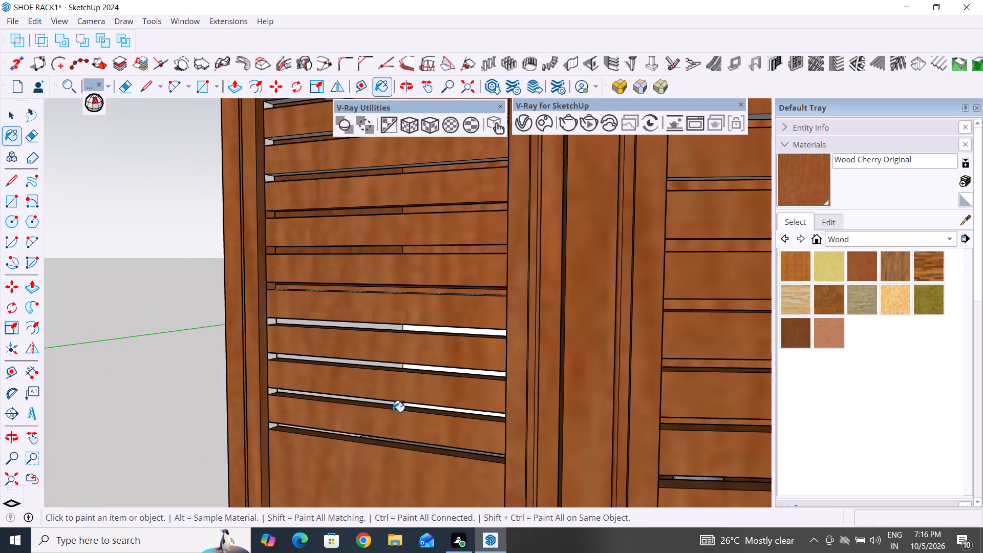
pyautogui.scroll(2, 333, 420)
pyautogui.scroll(15, 296, 308)
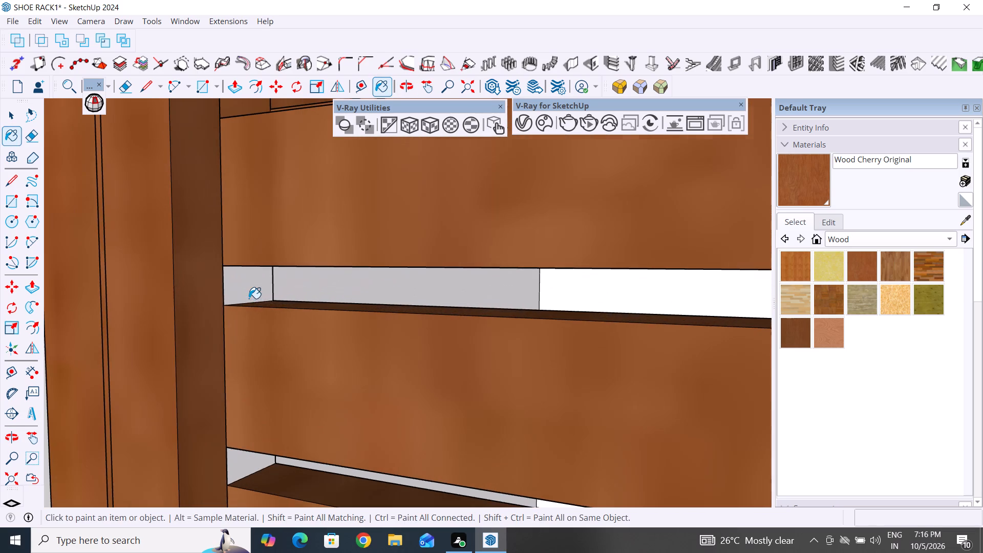
pyautogui.click(249, 299)
pyautogui.click(234, 472)
pyautogui.scroll(-6, 310, 380)
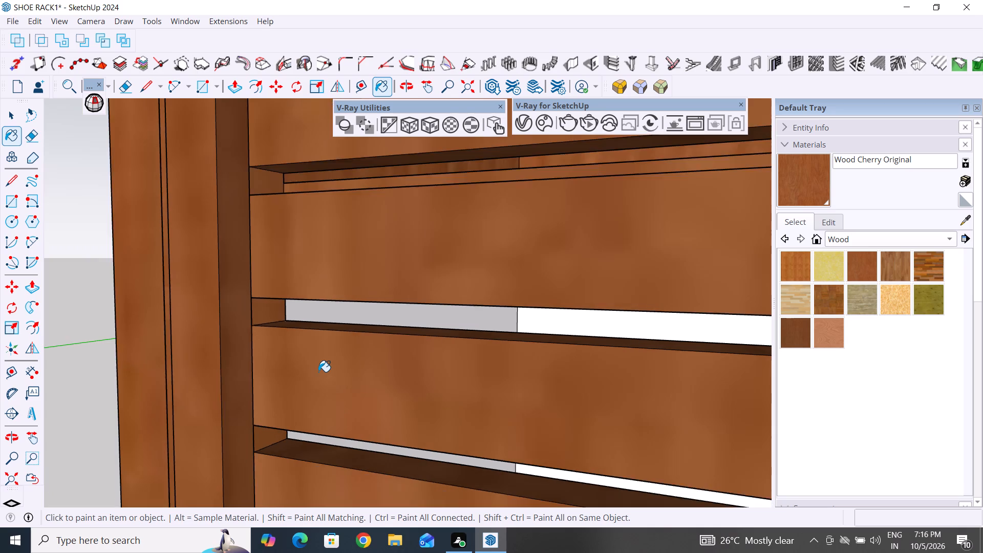
pyautogui.scroll(-14, 318, 372)
pyautogui.scroll(11, 304, 495)
pyautogui.scroll(4, 309, 440)
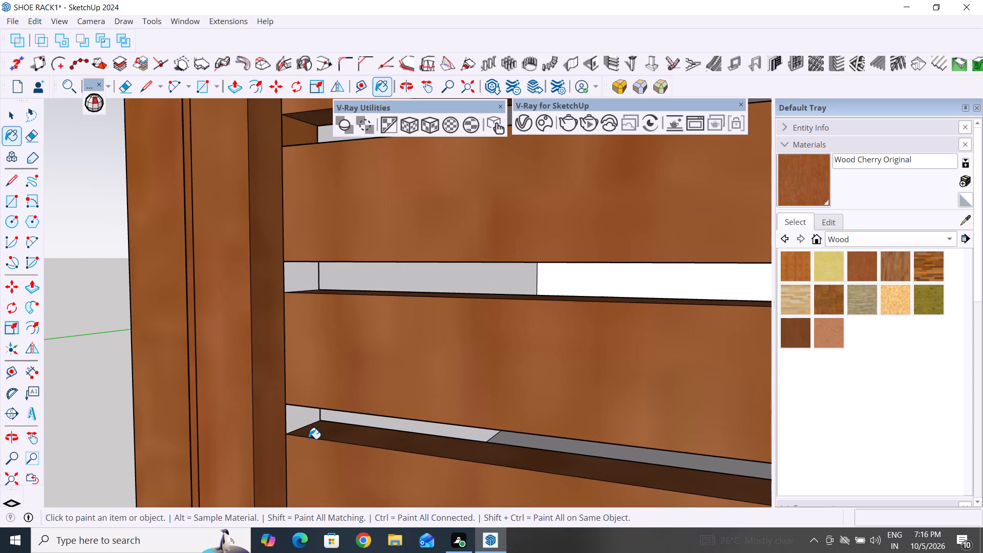
pyautogui.click(296, 287)
pyautogui.click(300, 428)
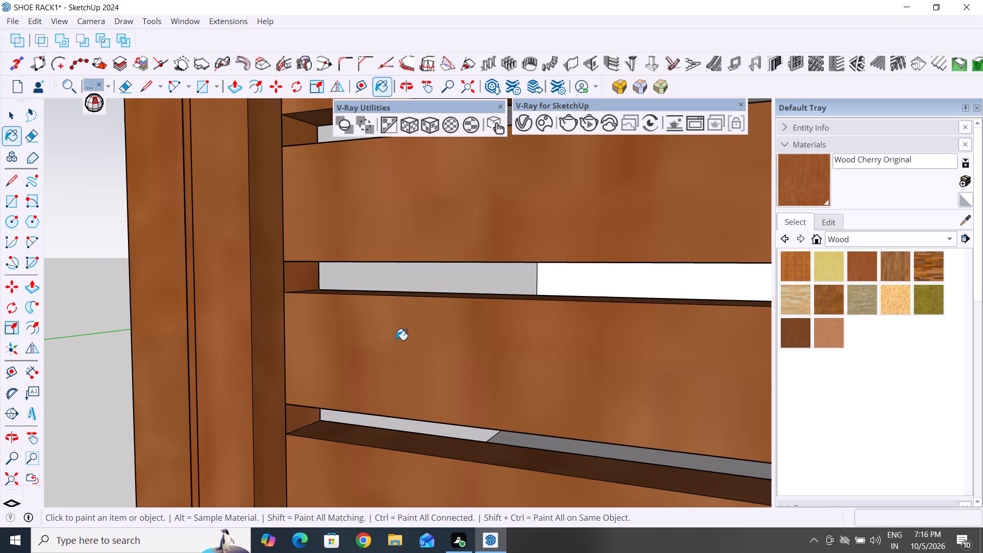
# Paint the cabinet side wall and slot end face seen through the closed door's lower louver section with Wood Cherry Original.
pyautogui.scroll(-20, 396, 340)
pyautogui.scroll(-6, 396, 340)
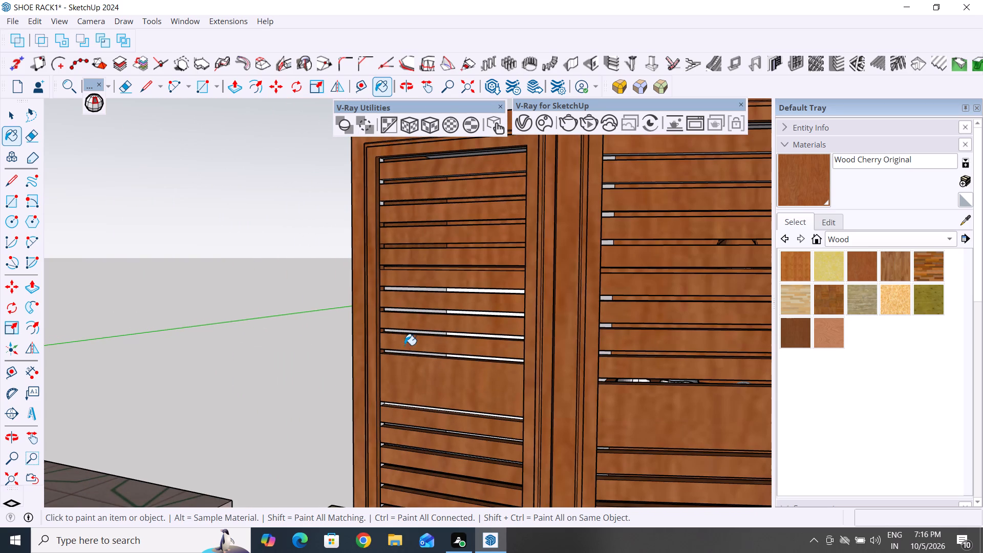
pyautogui.moveTo(414, 367); pyautogui.dragTo(527, 440, button='middle')
pyautogui.scroll(-7, 499, 255)
pyautogui.scroll(3, 463, 483)
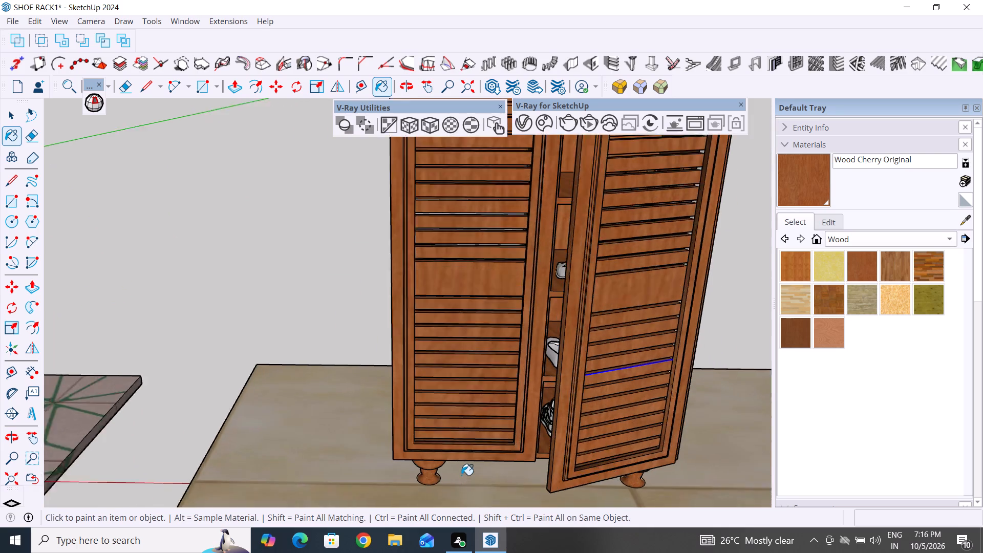
pyautogui.scroll(20, 461, 475)
pyautogui.scroll(1, 461, 475)
pyautogui.moveTo(509, 353); pyautogui.dragTo(606, 346, button='middle')
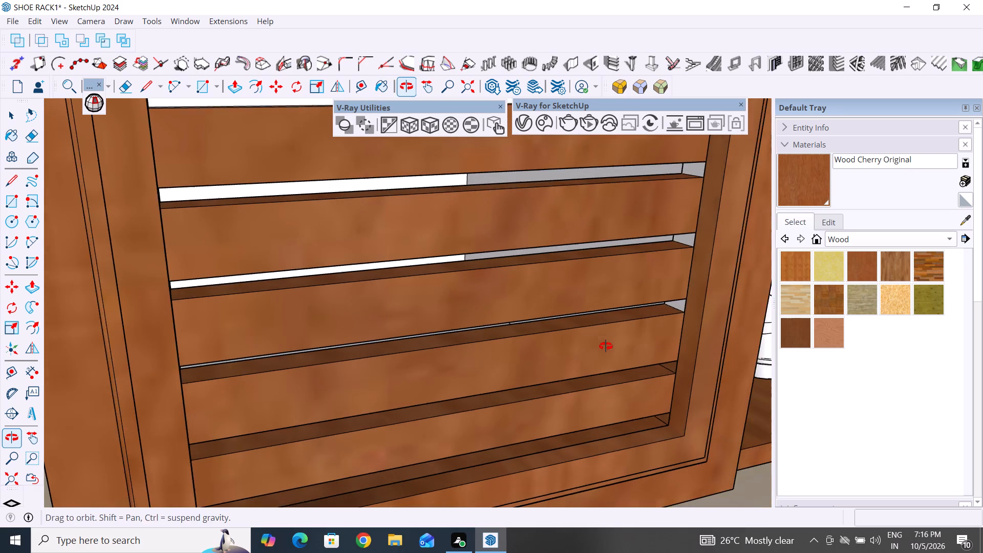
pyautogui.moveTo(606, 346); pyautogui.dragTo(606, 345, button='middle')
pyautogui.scroll(17, 602, 296)
pyautogui.moveTo(539, 353); pyautogui.dragTo(611, 302, button='middle')
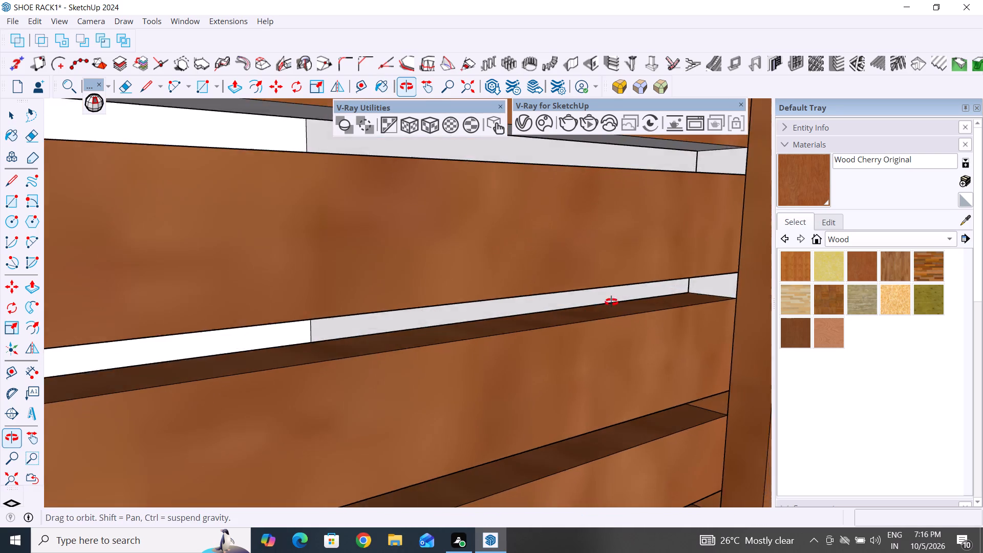
pyautogui.moveTo(611, 302); pyautogui.dragTo(625, 286, button='middle')
pyautogui.click(626, 286)
pyautogui.click(692, 296)
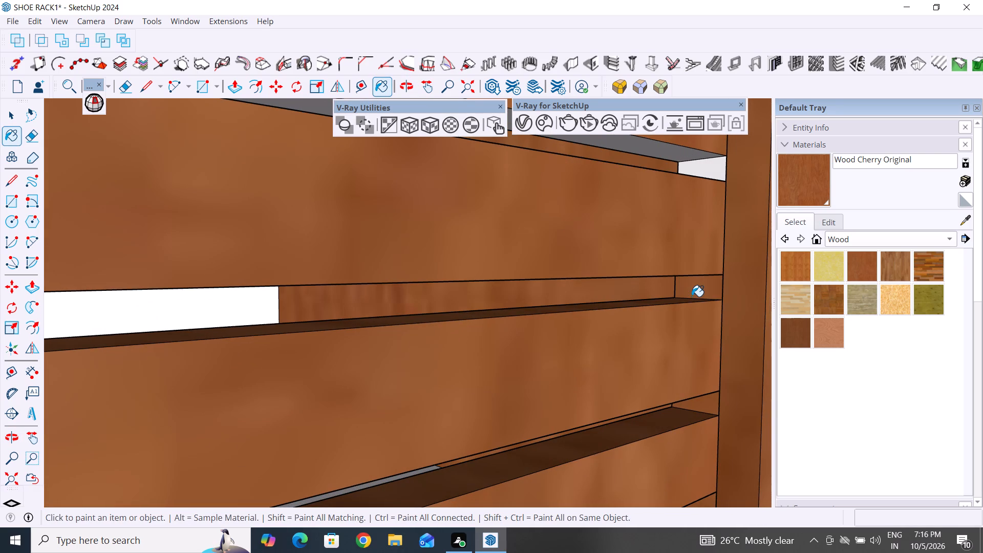
# Paint the white cabinet back and remaining interior strip behind the closed door's lower louver slots with Wood Cherry Original.
pyautogui.scroll(-6, 648, 309)
pyautogui.moveTo(446, 460); pyautogui.dragTo(256, 374, button='middle')
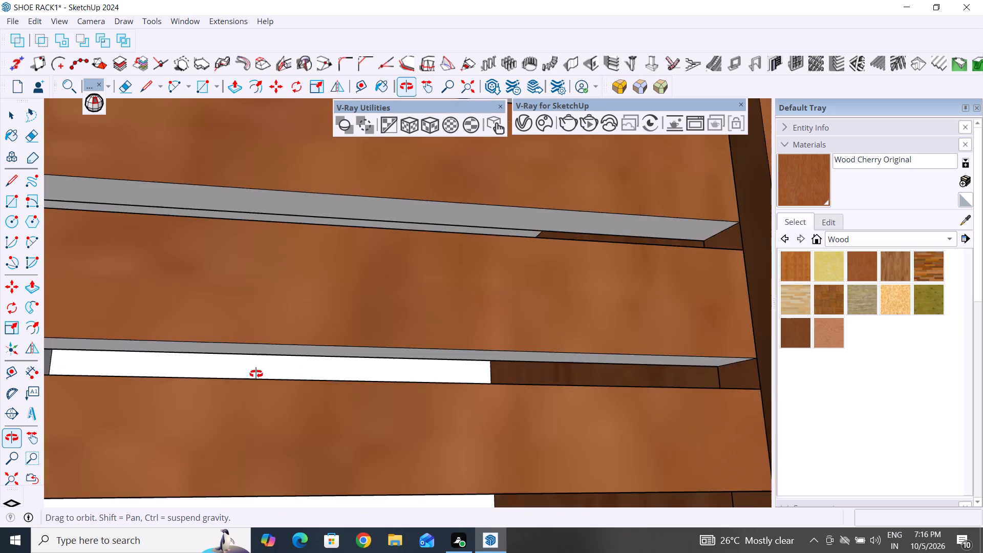
pyautogui.moveTo(256, 374); pyautogui.dragTo(188, 384, button='middle')
pyautogui.click(203, 389)
pyautogui.click(358, 374)
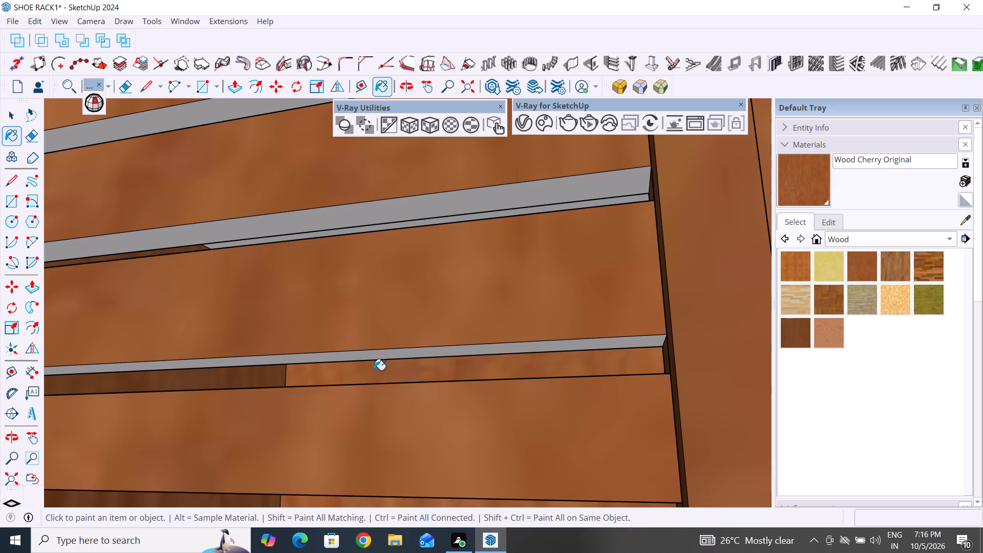
# Paint the gray undersides of the lowest louvers and the exposed face behind them on the closed door with Wood Cherry Original.
pyautogui.moveTo(402, 385); pyautogui.dragTo(421, 343, button='middle')
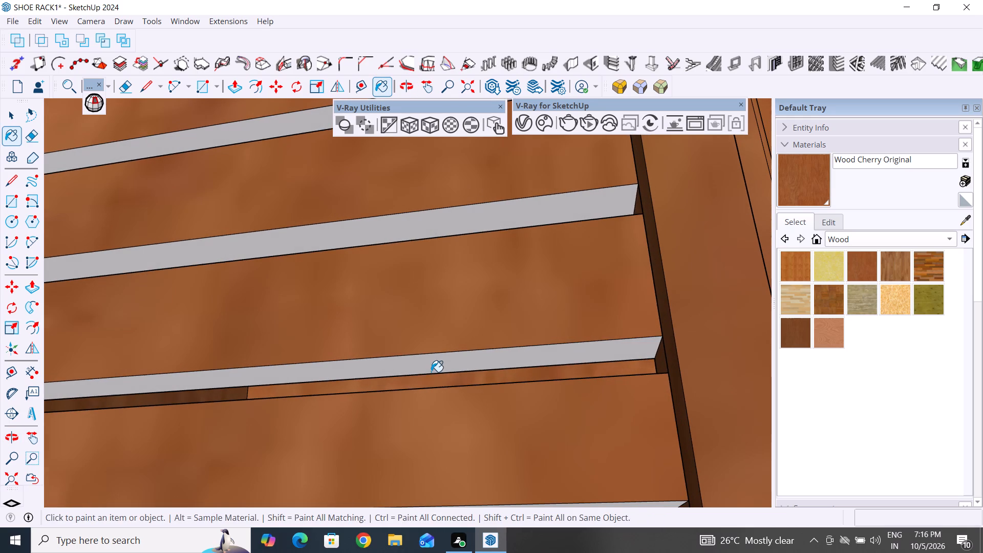
pyautogui.click(431, 372)
pyautogui.click(478, 225)
pyautogui.scroll(-10, 549, 250)
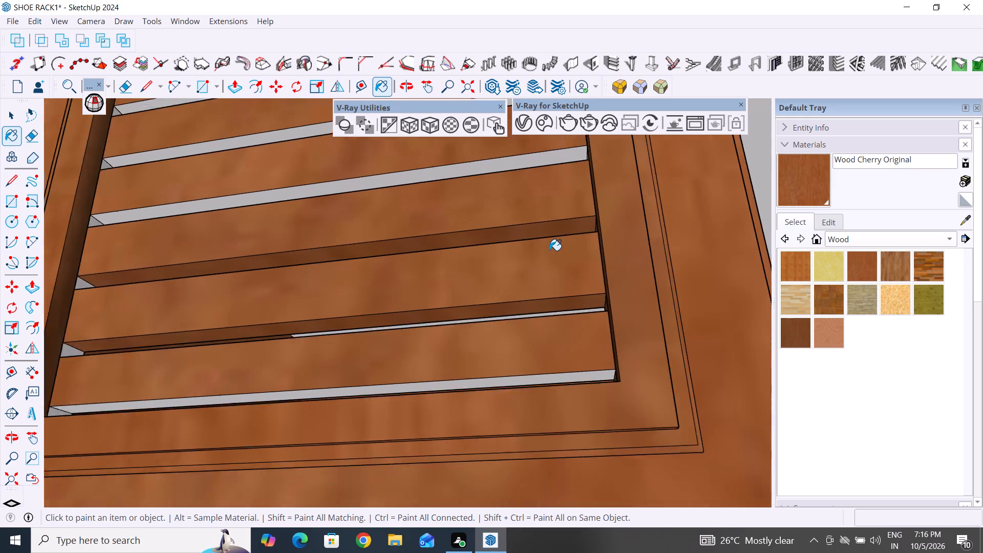
pyautogui.scroll(-2, 549, 250)
pyautogui.scroll(5, 548, 324)
pyautogui.click(549, 336)
pyautogui.moveTo(564, 369); pyautogui.dragTo(565, 376, button='middle')
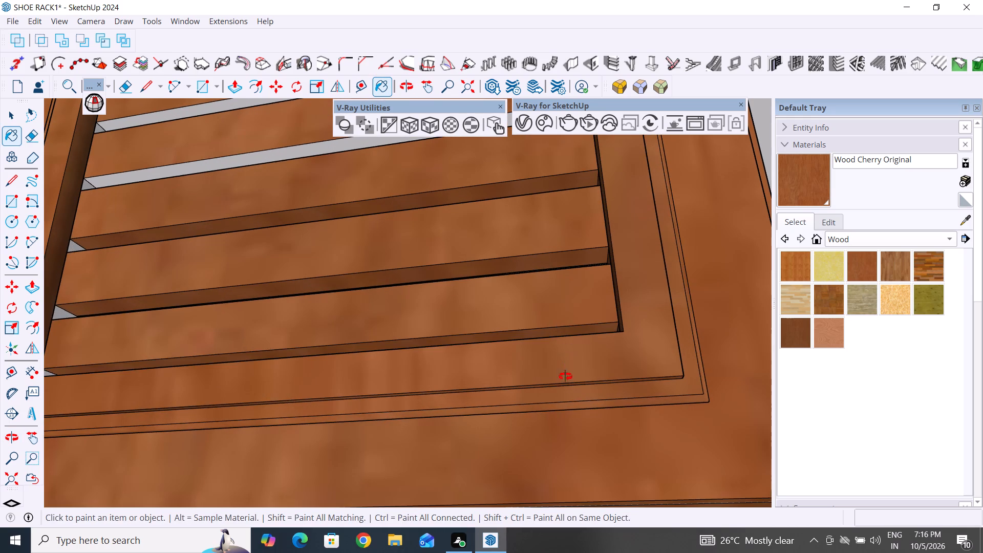
pyautogui.moveTo(565, 376); pyautogui.dragTo(567, 460, button='middle')
pyautogui.scroll(11, 435, 420)
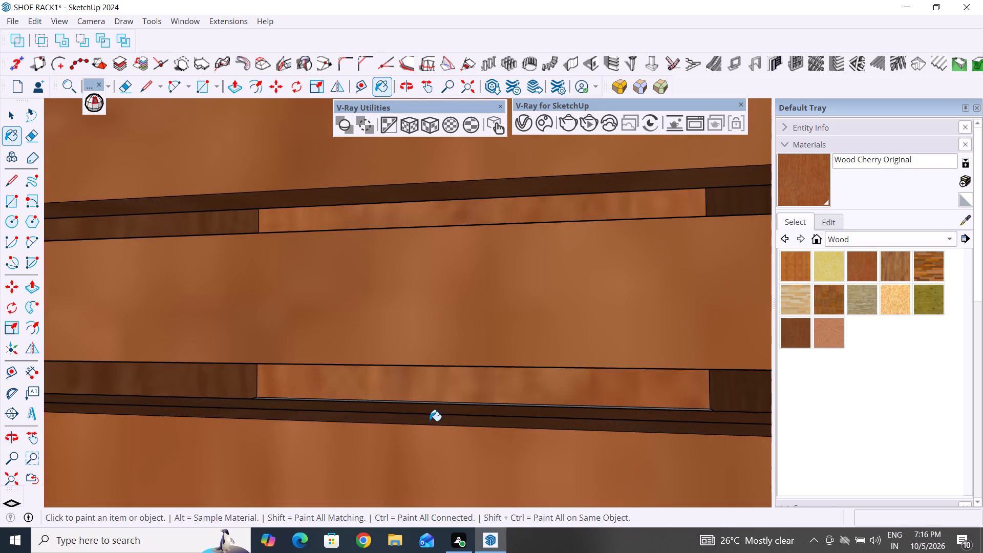
pyautogui.moveTo(433, 426); pyautogui.dragTo(433, 465, button='middle')
pyautogui.click(458, 376)
# Paint the outer-side end faces of the lowest slots in the closed door's lower louver section with Wood Cherry Original.
pyautogui.scroll(-8, 458, 375)
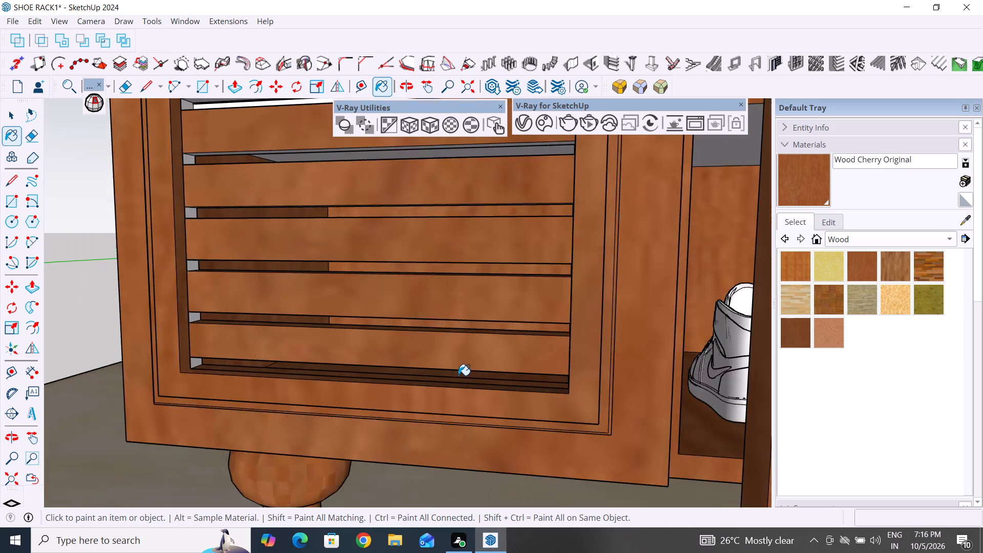
pyautogui.scroll(-6, 458, 375)
pyautogui.scroll(5, 414, 256)
pyautogui.scroll(10, 322, 242)
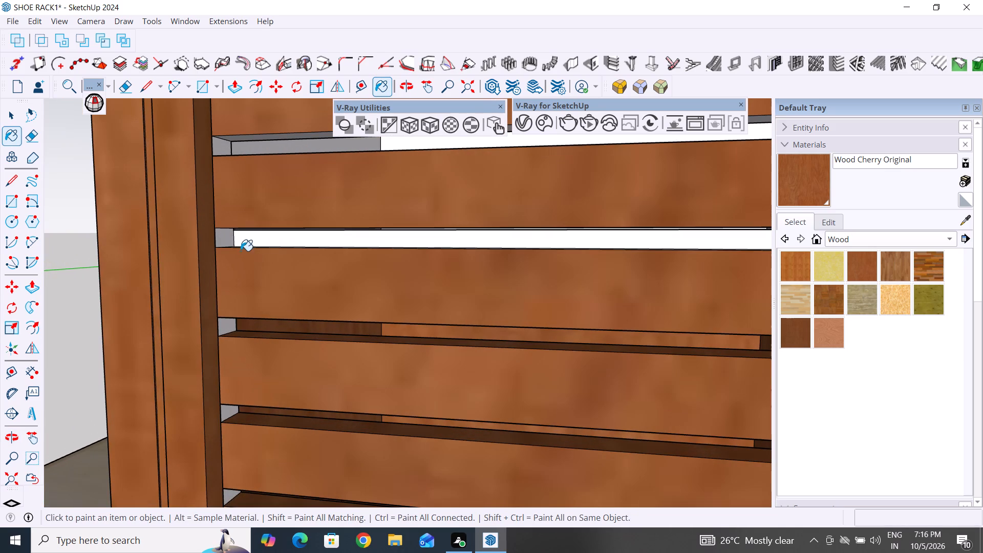
pyautogui.click(221, 247)
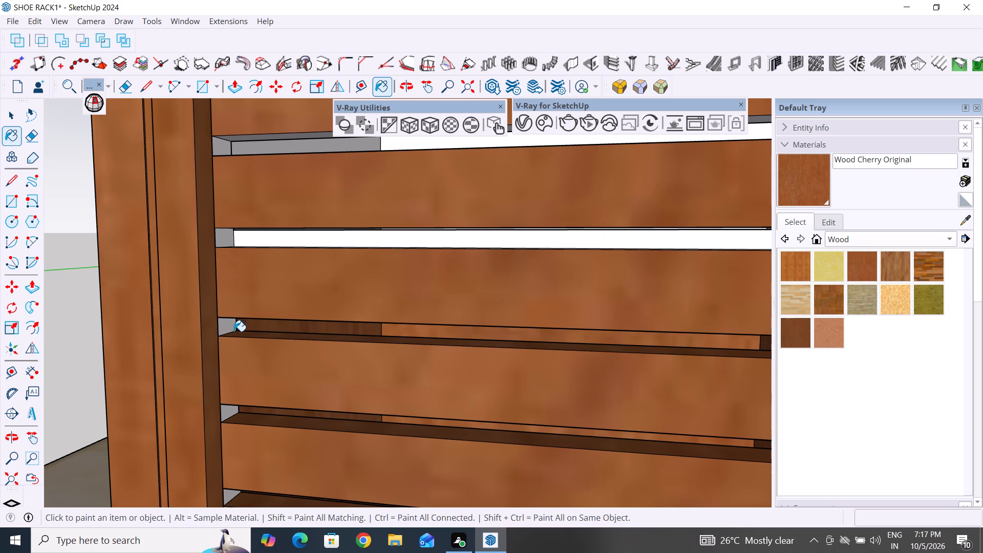
pyautogui.scroll(4, 233, 338)
pyautogui.click(222, 328)
pyautogui.moveTo(225, 449); pyautogui.dragTo(225, 454)
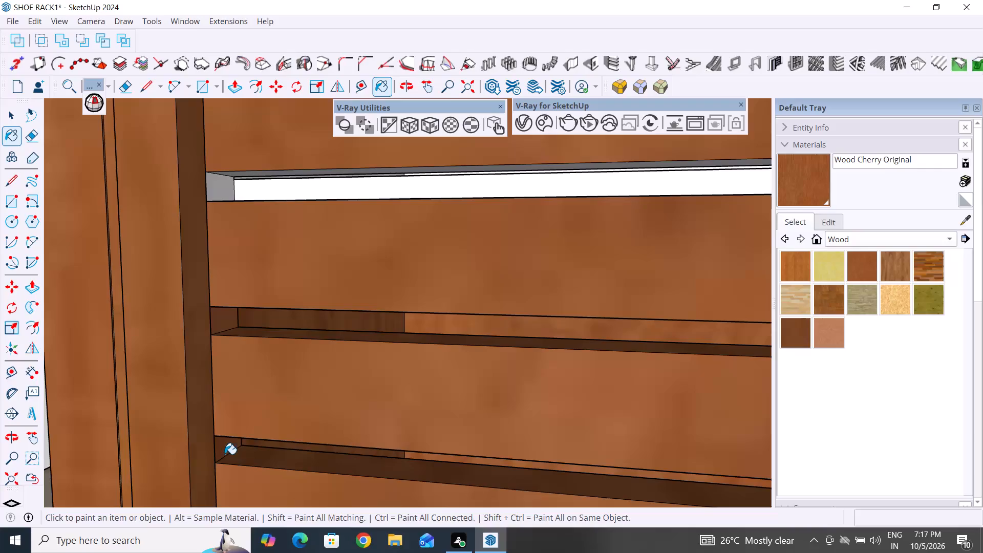
pyautogui.scroll(-7, 240, 337)
pyautogui.click(230, 498)
pyautogui.scroll(-6, 276, 345)
pyautogui.scroll(15, 250, 497)
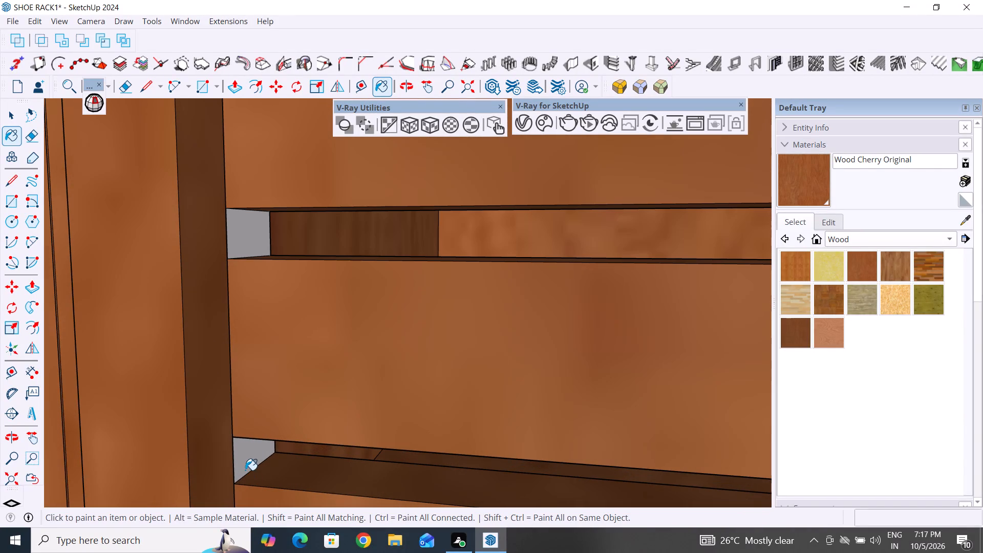
pyautogui.click(245, 470)
pyautogui.click(253, 246)
pyautogui.scroll(-16, 253, 239)
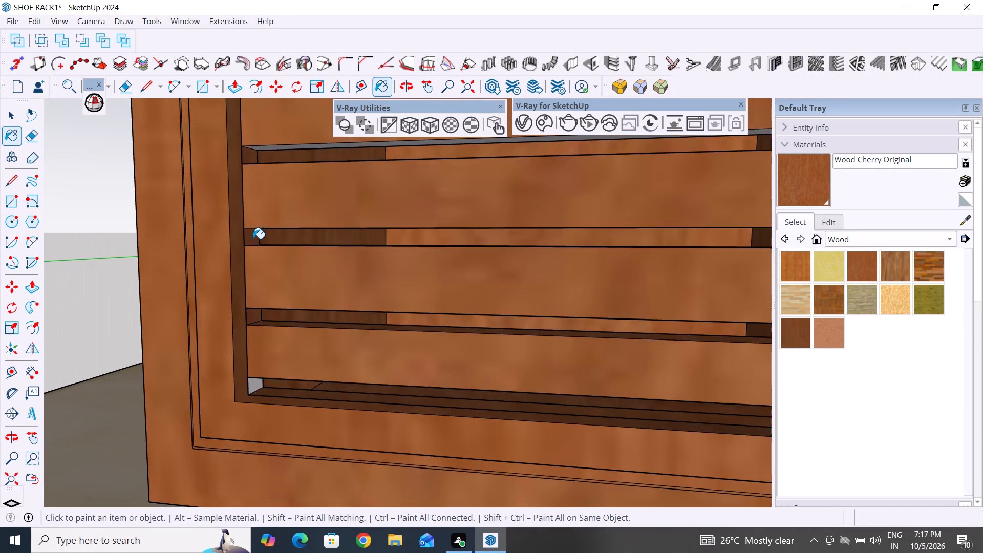
pyautogui.scroll(-2, 253, 239)
pyautogui.scroll(10, 259, 356)
pyautogui.click(247, 334)
pyautogui.scroll(-12, 289, 416)
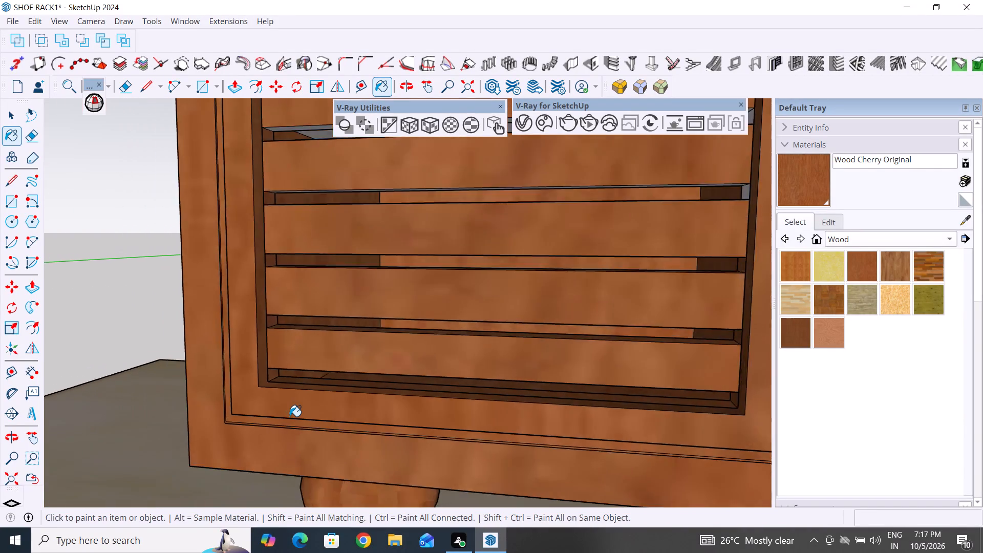
# Paint the outer-side end face and white cabinet back in the next slot up with Wood Cherry Original.
pyautogui.scroll(-8, 289, 416)
pyautogui.scroll(15, 350, 243)
pyautogui.click(357, 276)
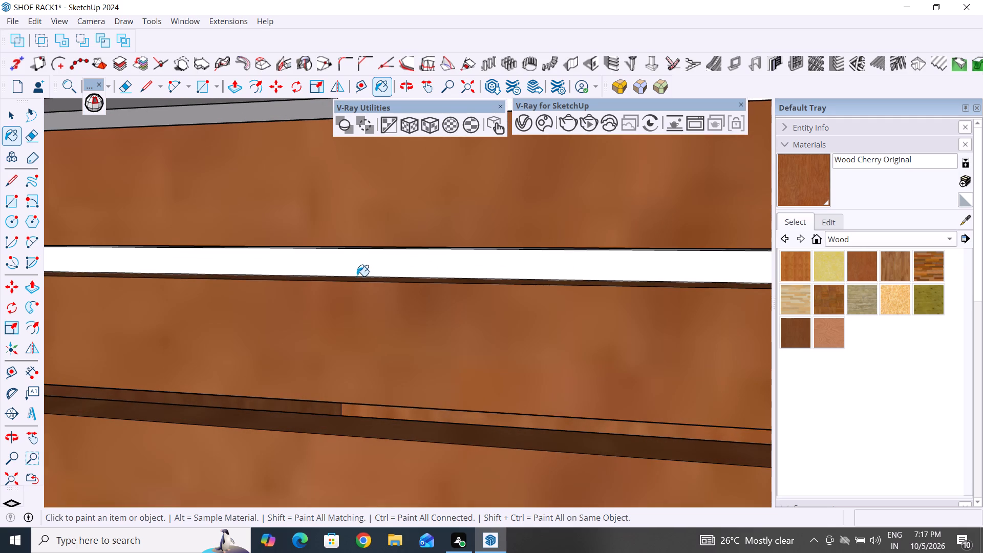
pyautogui.scroll(-5, 447, 306)
pyautogui.scroll(5, 132, 282)
pyautogui.click(164, 283)
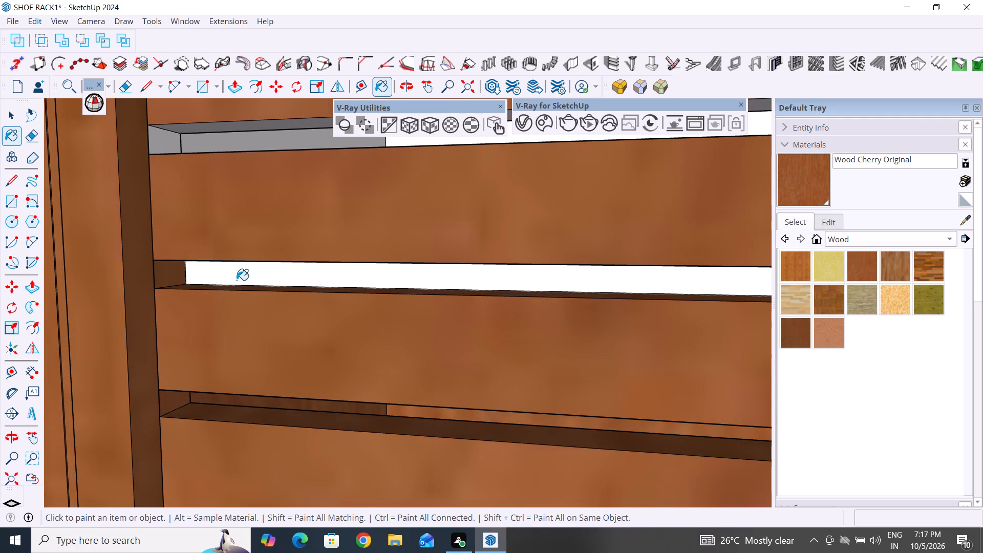
pyautogui.click(237, 280)
# Paint the white inner-side end faces of the lower louver section's slots with Wood Cherry Original.
pyautogui.scroll(-6, 257, 283)
pyautogui.moveTo(321, 323); pyautogui.dragTo(549, 346, button='middle')
pyautogui.scroll(3, 628, 271)
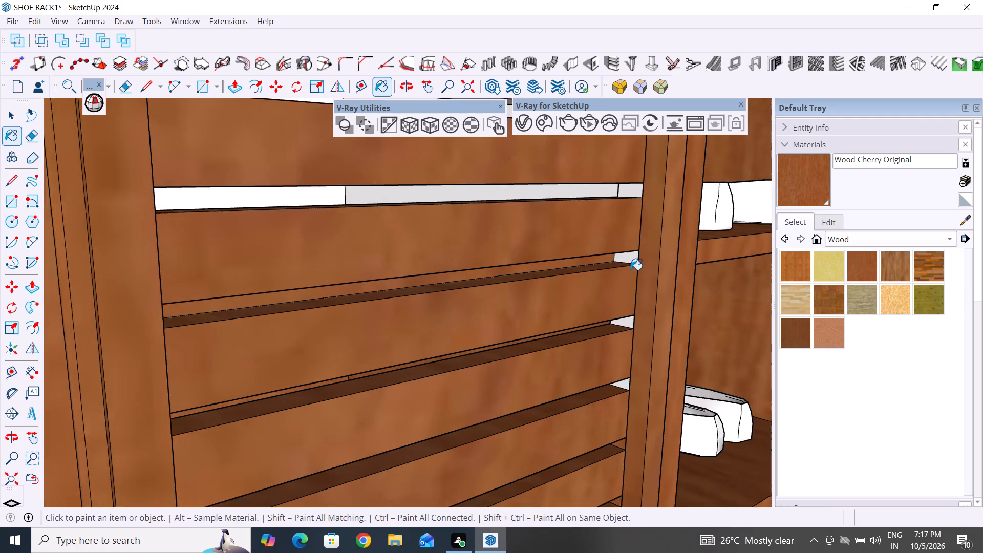
pyautogui.scroll(6, 630, 270)
pyautogui.click(628, 260)
pyautogui.click(639, 251)
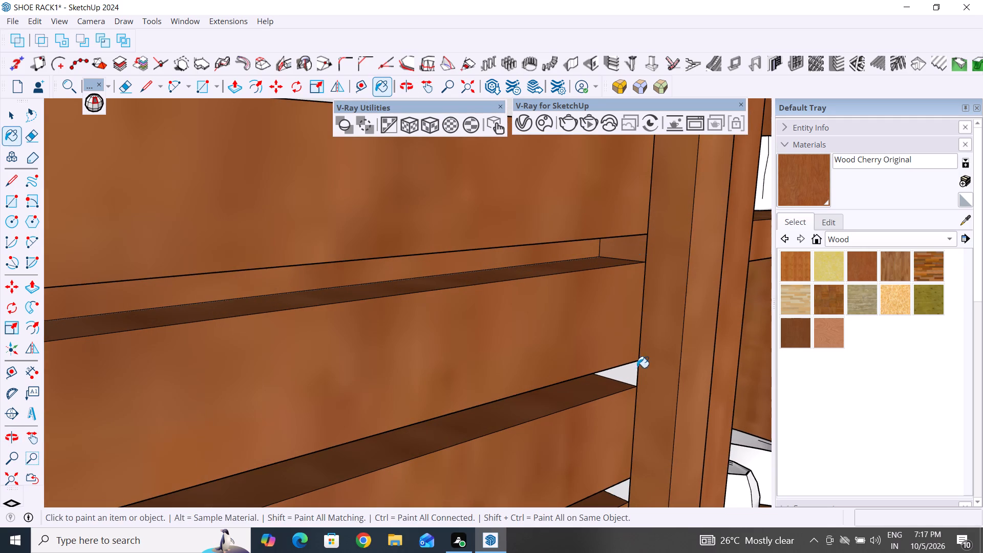
pyautogui.click(622, 384)
pyautogui.scroll(5, 617, 512)
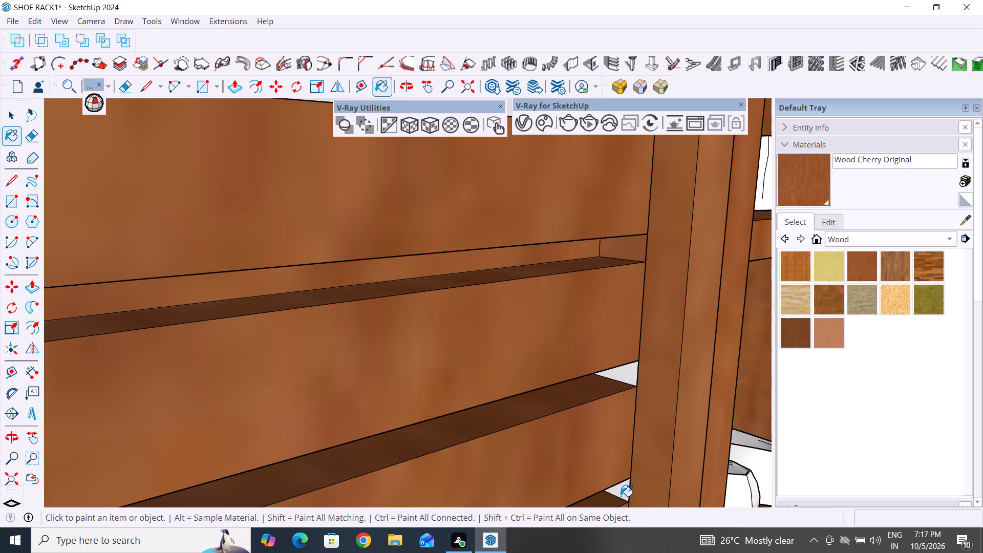
pyautogui.scroll(5, 621, 496)
pyautogui.click(621, 496)
pyautogui.click(627, 329)
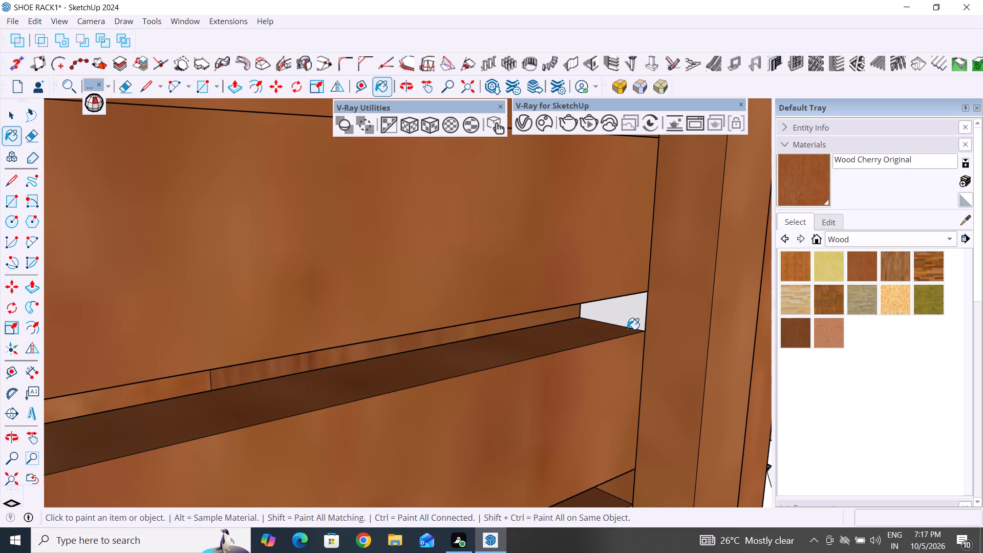
pyautogui.click(635, 313)
pyautogui.scroll(-20, 620, 342)
pyautogui.scroll(-1, 620, 342)
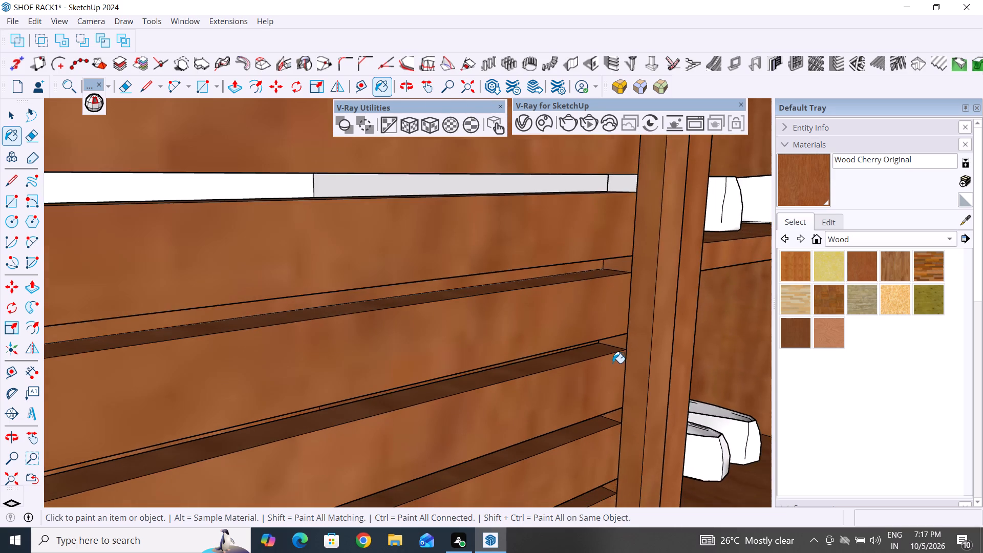
# Paint the inner-side cabinet wall, slot end face and white back seen through the next higher slot with Wood Cherry Original.
pyautogui.moveTo(599, 361); pyautogui.dragTo(529, 364, button='middle')
pyautogui.scroll(11, 474, 207)
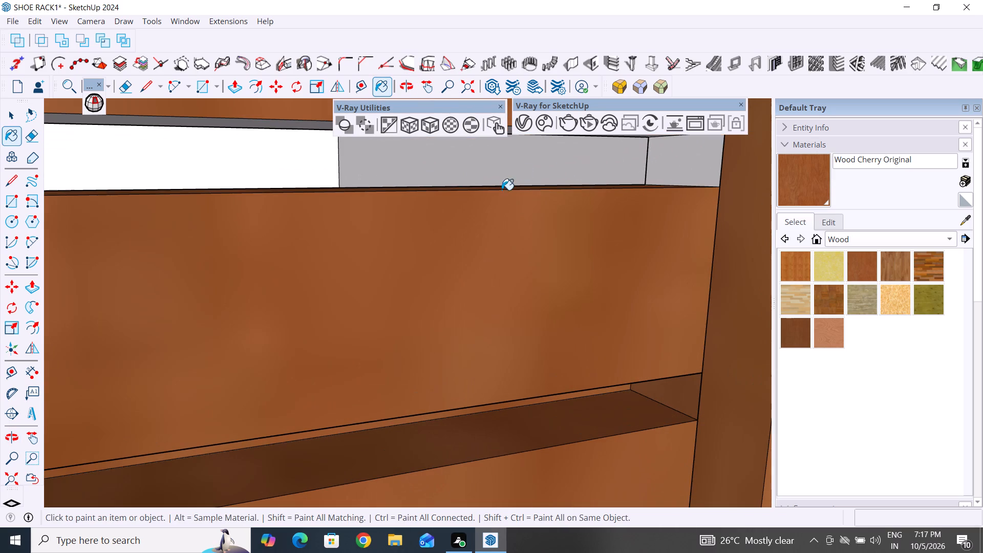
pyautogui.click(535, 168)
pyautogui.click(682, 159)
pyautogui.scroll(-7, 679, 228)
pyautogui.moveTo(596, 258); pyautogui.dragTo(508, 294, button='middle')
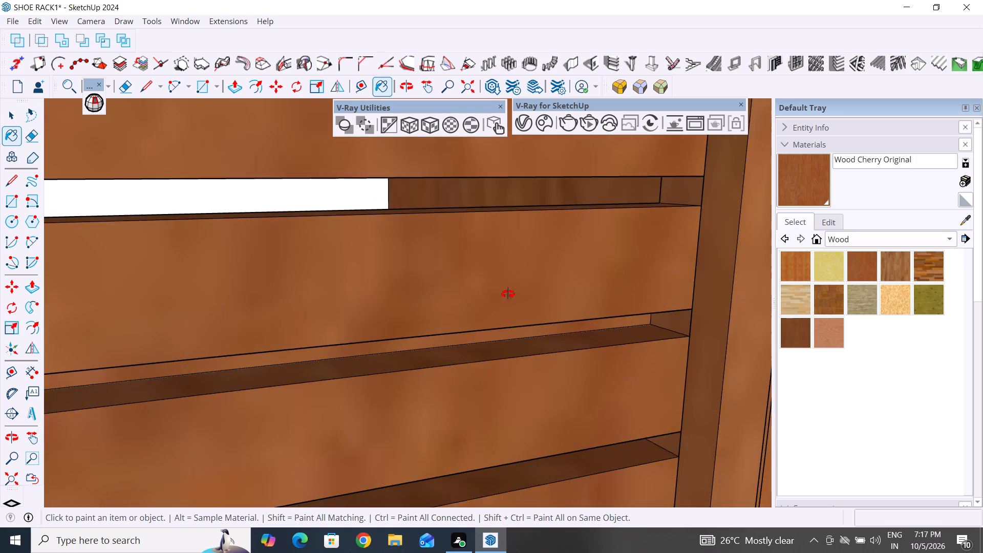
pyautogui.moveTo(508, 294); pyautogui.dragTo(477, 293, button='middle')
pyautogui.scroll(1, 483, 259)
pyautogui.moveTo(483, 259); pyautogui.dragTo(491, 228, button='middle')
pyautogui.click(505, 209)
pyautogui.click(516, 228)
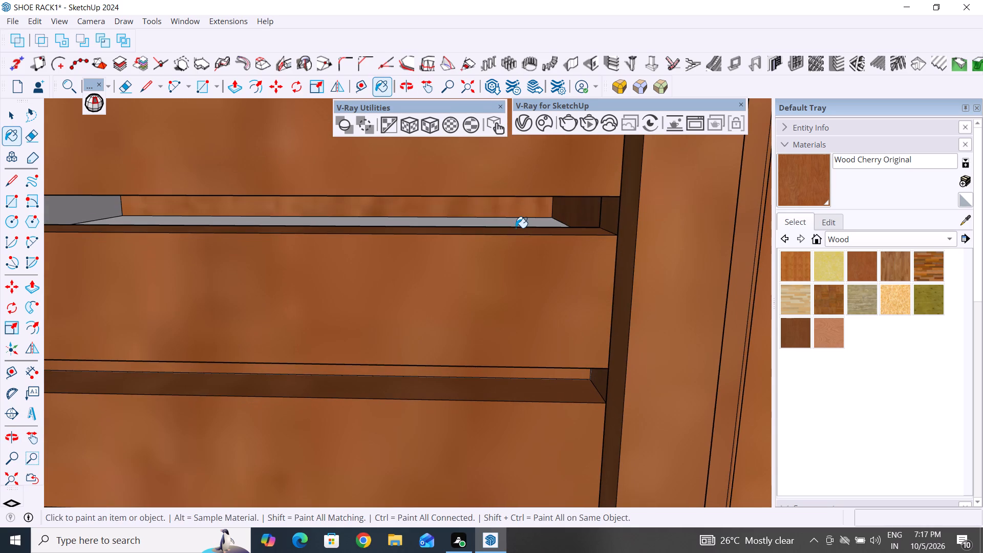
# Paint the gray outer-side cabinet wall seen through the same louver slot with Wood Cherry Original.
pyautogui.moveTo(532, 236); pyautogui.dragTo(528, 253, button='middle')
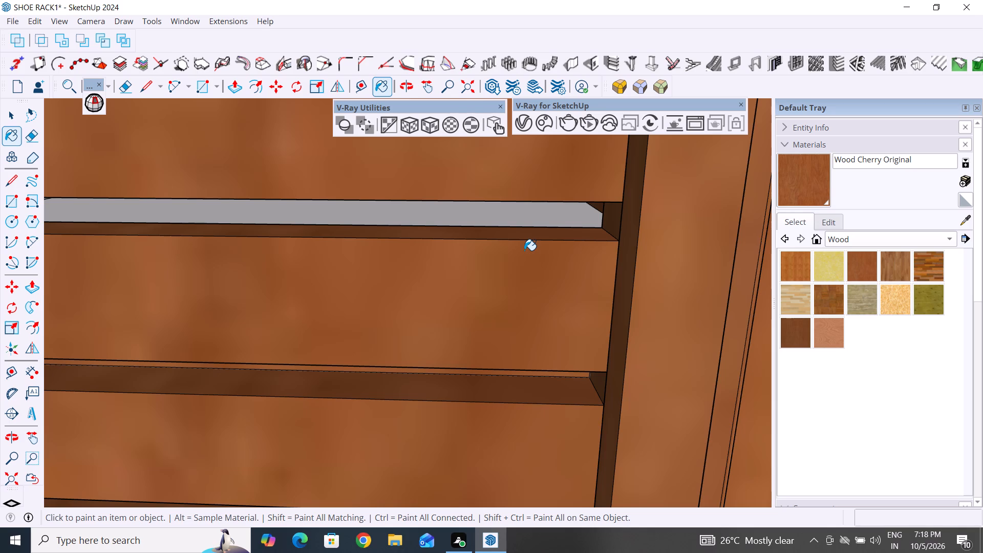
pyautogui.moveTo(477, 279); pyautogui.dragTo(381, 262, button='middle')
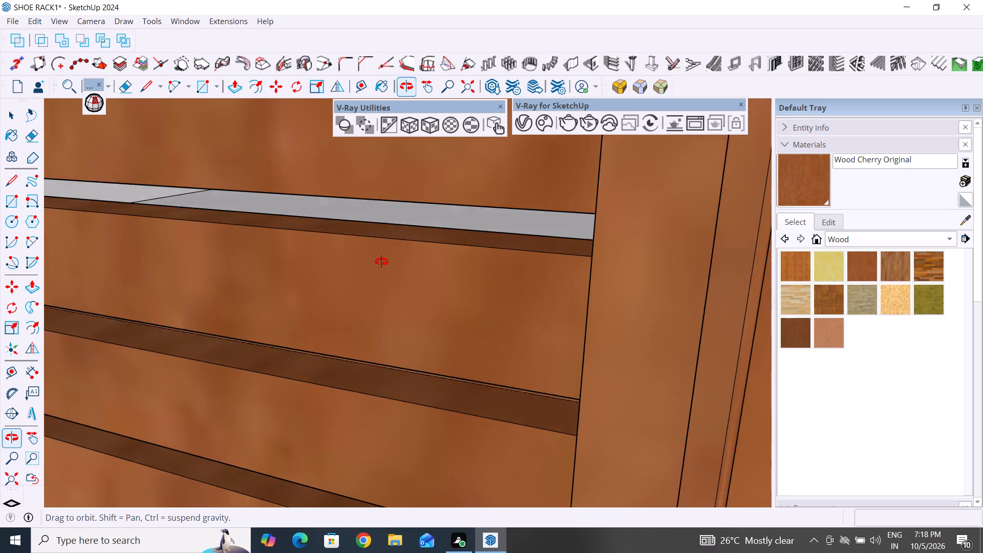
pyautogui.moveTo(381, 262); pyautogui.dragTo(389, 225, button='middle')
pyautogui.click(273, 220)
pyautogui.click(280, 210)
pyautogui.click(284, 203)
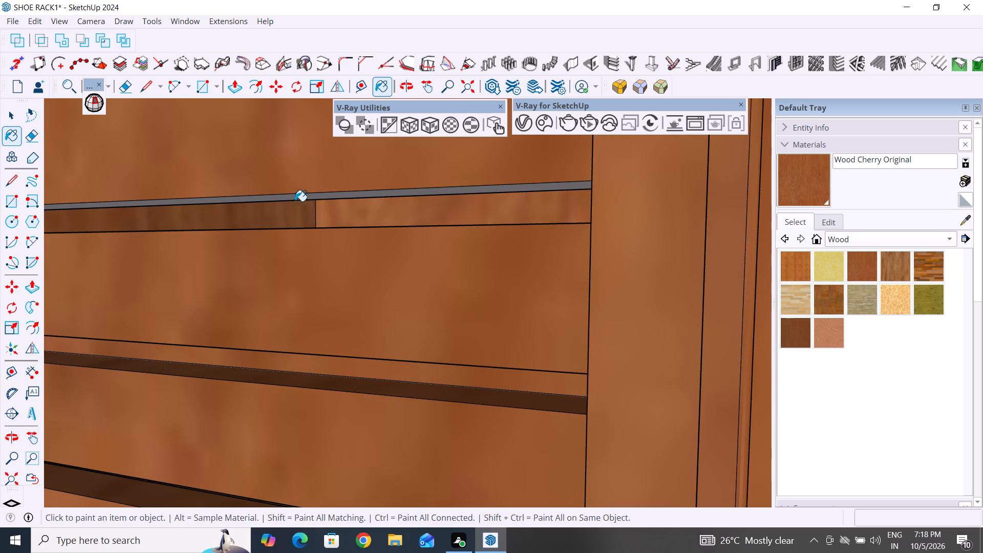
# Paint two more outer-side slot end faces and the gray shelf surface behind the louvers with Wood Cherry Original.
pyautogui.scroll(-20, 424, 338)
pyautogui.scroll(-2, 424, 338)
pyautogui.scroll(10, 207, 265)
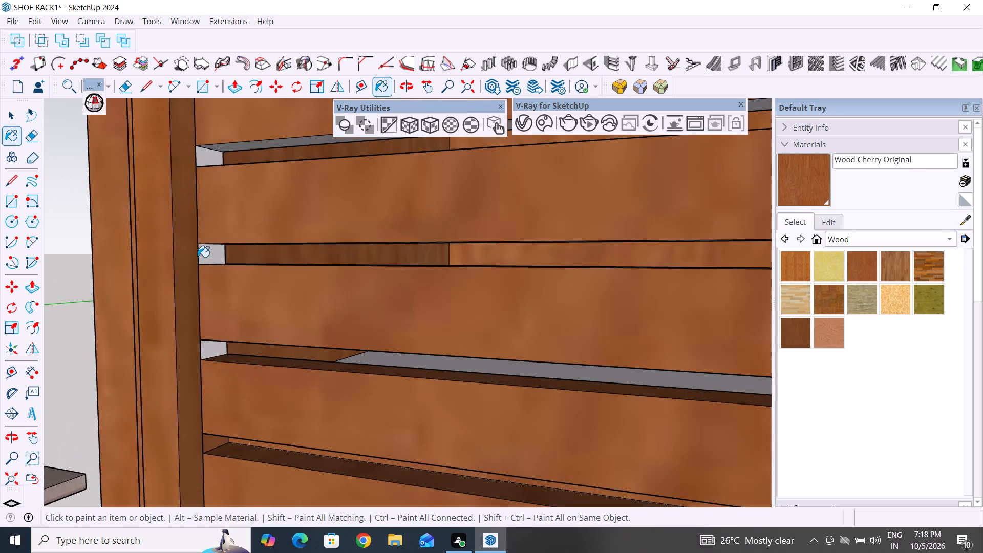
pyautogui.scroll(5, 198, 257)
pyautogui.click(217, 257)
pyautogui.click(213, 408)
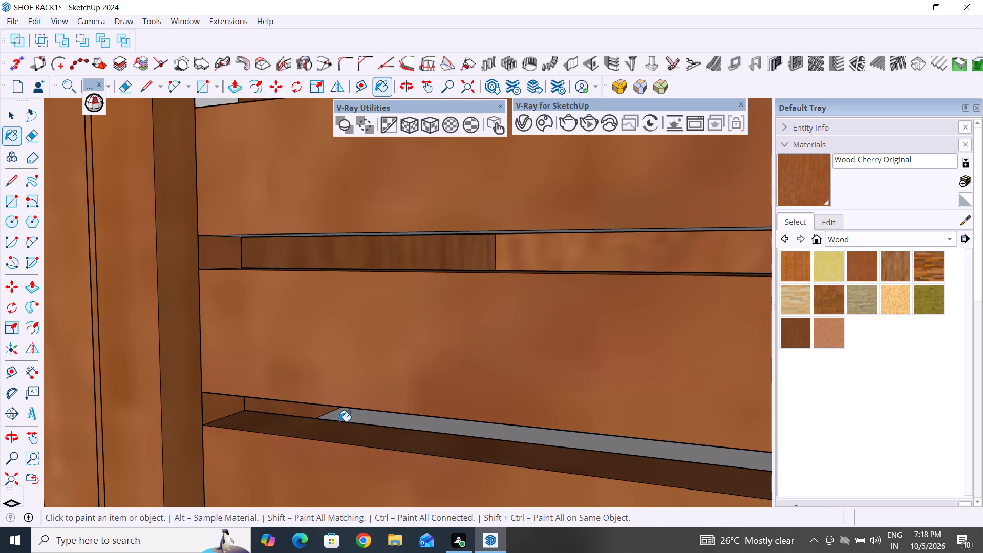
pyautogui.click(344, 421)
# Paint the gray louver undersides and the pale face exposed behind them on the closed door with Wood Cherry Original.
pyautogui.moveTo(416, 411); pyautogui.dragTo(468, 416, button='middle')
pyautogui.moveTo(437, 274); pyautogui.dragTo(447, 180, button='middle')
pyautogui.click(456, 227)
pyautogui.scroll(-5, 426, 379)
pyautogui.scroll(1, 414, 406)
pyautogui.moveTo(414, 406); pyautogui.dragTo(431, 330, button='middle')
pyautogui.click(435, 398)
pyautogui.click(488, 217)
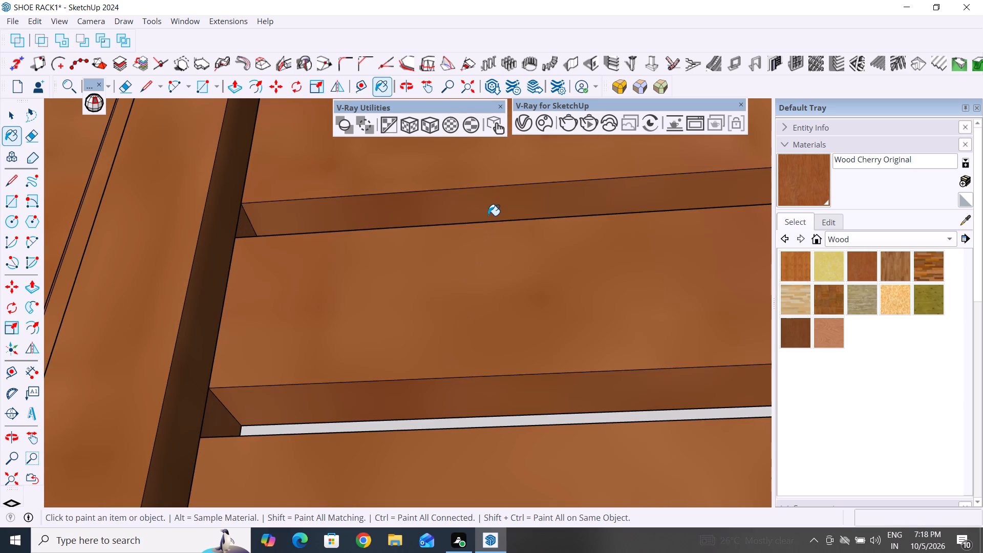
pyautogui.click(513, 428)
pyautogui.scroll(11, 517, 424)
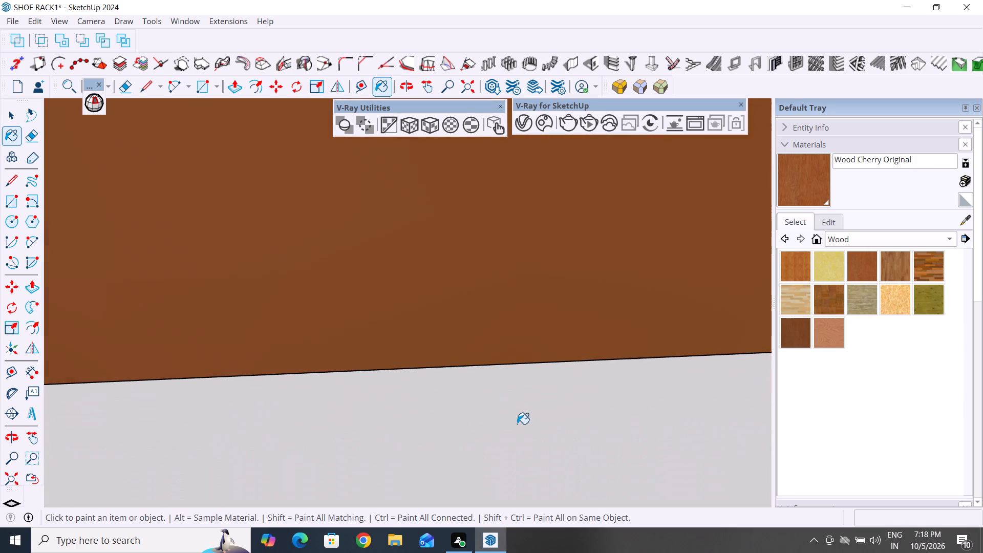
pyautogui.click(518, 424)
# Paint the two isolated white louver undersides between the finished louvers on the closed door with Wood Cherry Original.
pyautogui.scroll(-20, 518, 424)
pyautogui.scroll(-11, 518, 424)
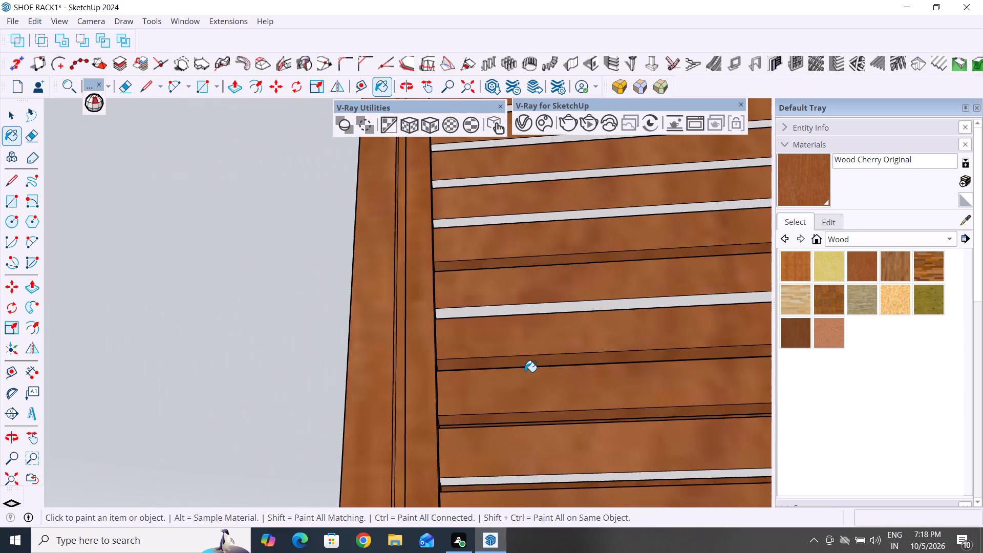
pyautogui.scroll(6, 541, 309)
pyautogui.click(546, 320)
pyautogui.click(555, 310)
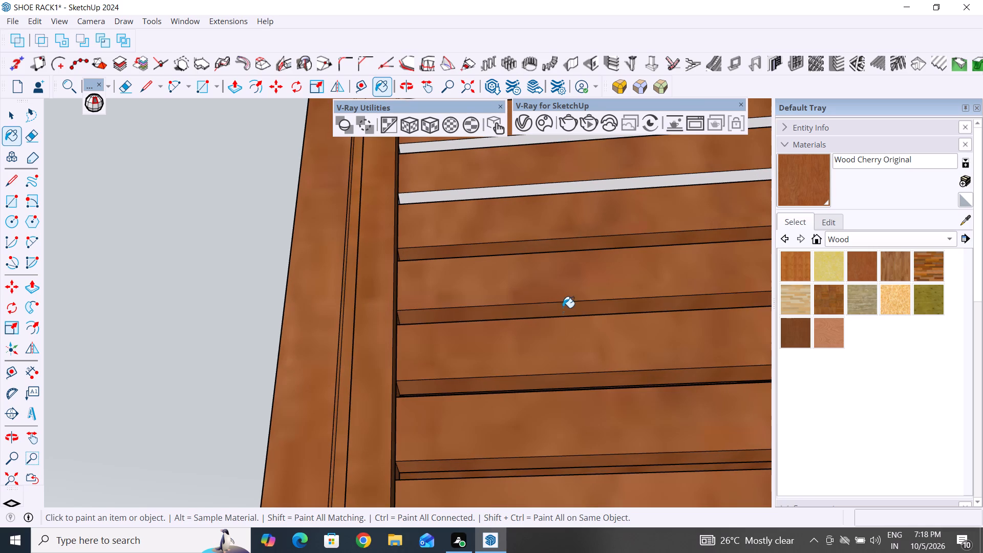
pyautogui.scroll(-9, 557, 364)
pyautogui.moveTo(560, 488); pyautogui.dragTo(567, 407, button='middle')
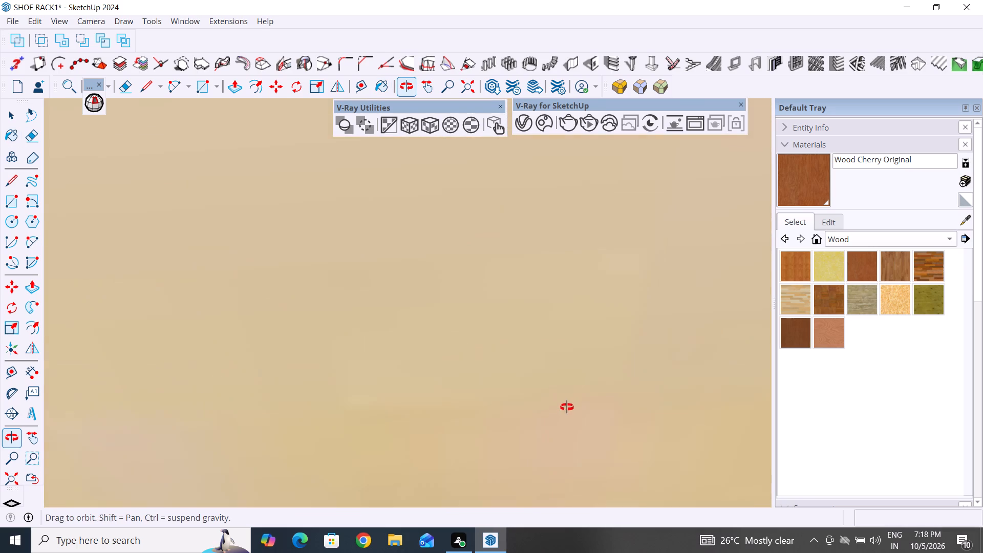
pyautogui.moveTo(567, 407); pyautogui.dragTo(565, 443, button='middle')
pyautogui.click(590, 436)
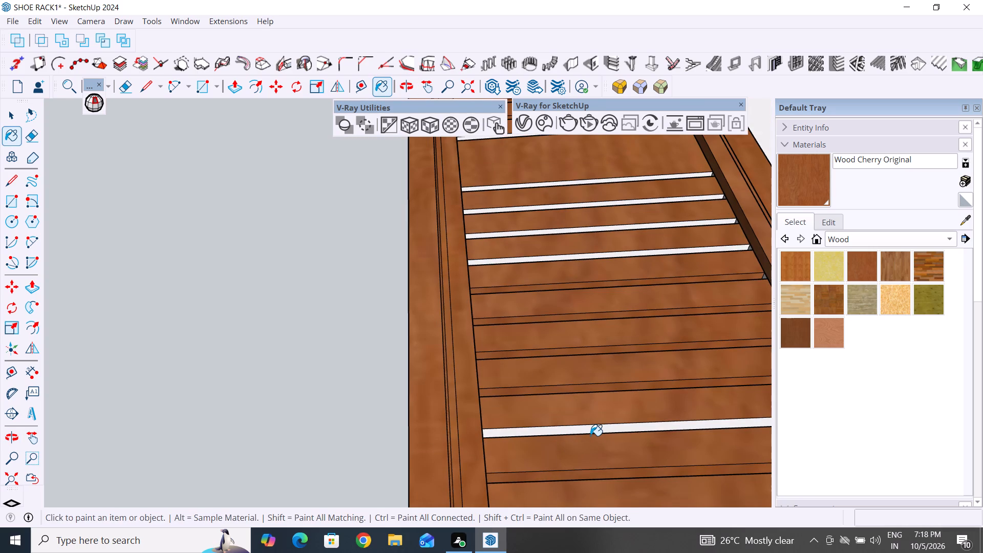
pyautogui.scroll(6, 591, 442)
pyautogui.click(596, 419)
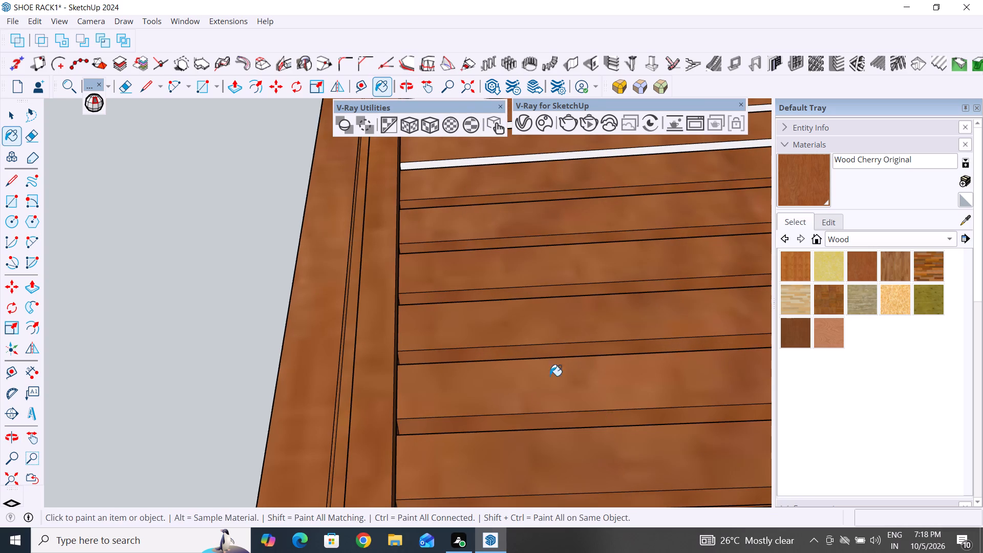
# Examine the whole louvered cabinet from the front, low and high angles for surfaces still lacking the cherry wood material.
pyautogui.scroll(-11, 537, 405)
pyautogui.scroll(-11, 536, 387)
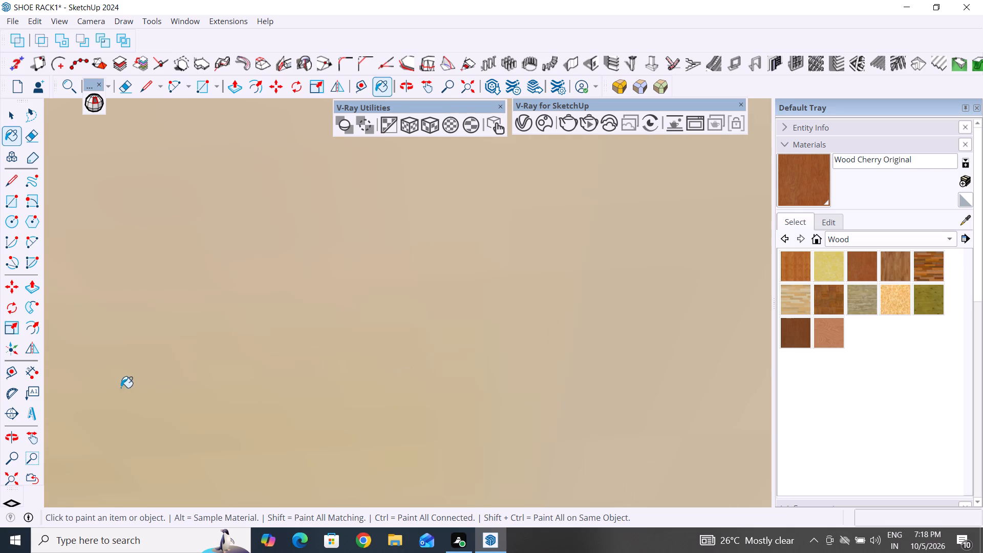
pyautogui.click(11, 474)
pyautogui.scroll(-2, 388, 409)
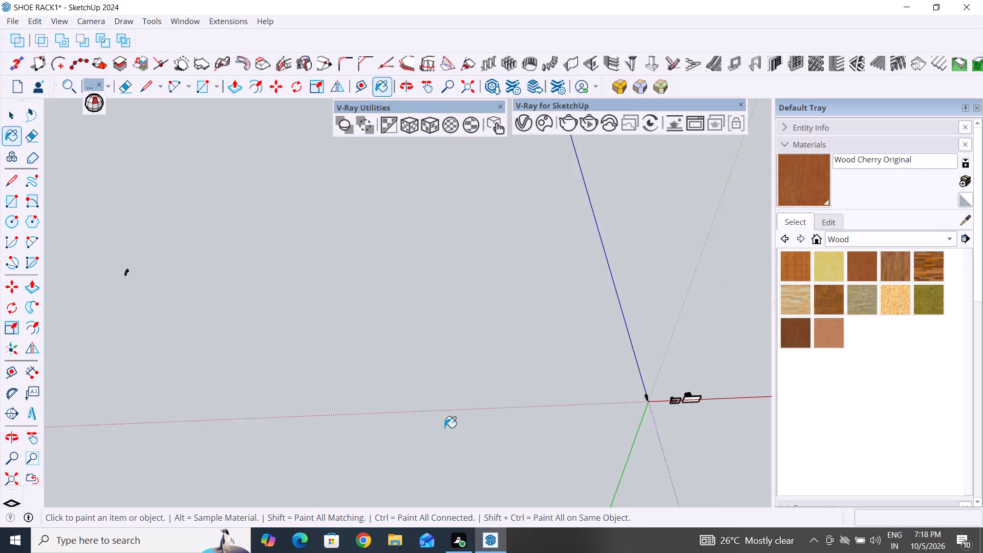
pyautogui.scroll(20, 638, 421)
pyautogui.scroll(2, 638, 421)
pyautogui.moveTo(679, 386); pyautogui.dragTo(669, 458, button='middle')
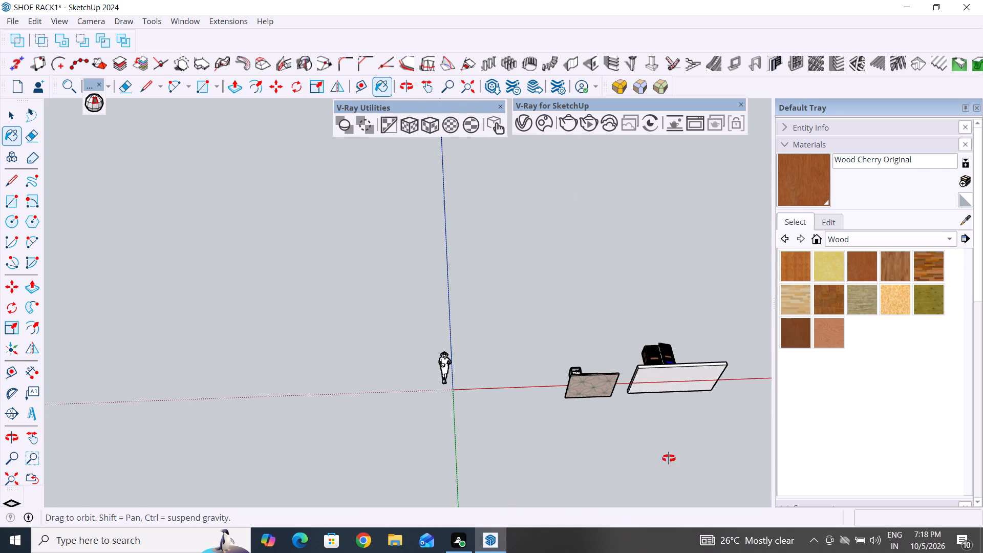
pyautogui.moveTo(669, 458); pyautogui.dragTo(648, 552, button='middle')
pyautogui.moveTo(667, 383); pyautogui.dragTo(670, 448, button='middle')
pyautogui.scroll(13, 668, 354)
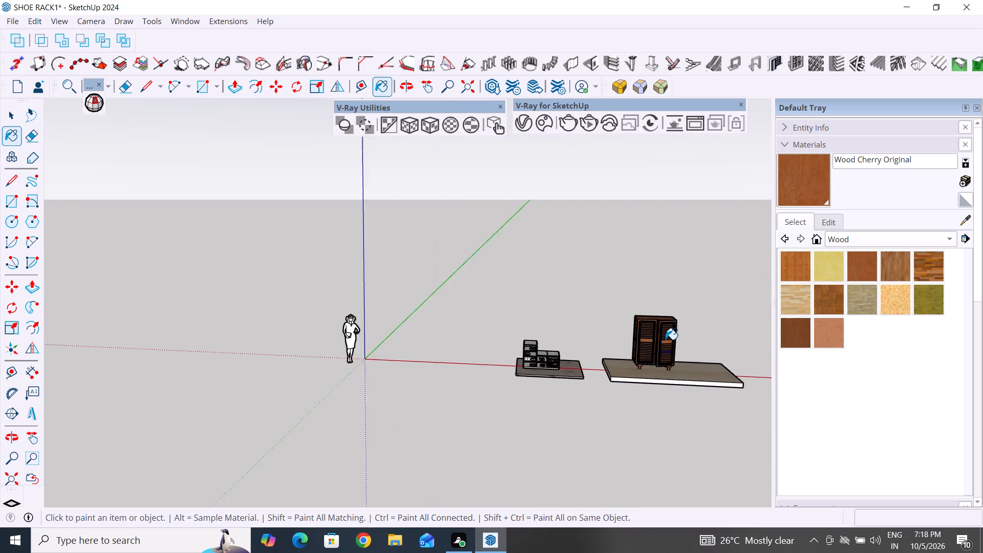
pyautogui.scroll(18, 666, 339)
pyautogui.moveTo(632, 373); pyautogui.dragTo(628, 403, button='middle')
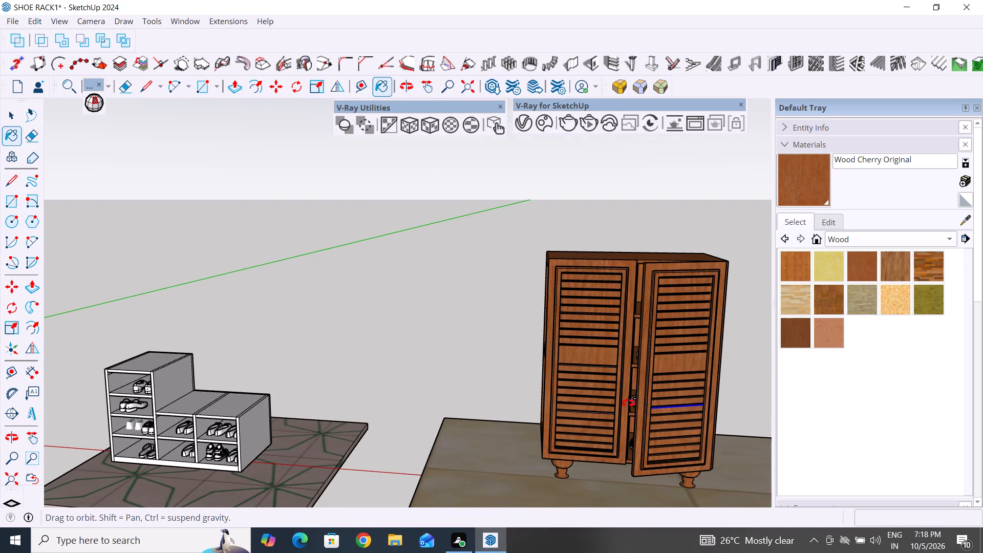
pyautogui.moveTo(628, 403); pyautogui.dragTo(628, 431, button='middle')
pyautogui.scroll(5, 610, 402)
pyautogui.scroll(1, 600, 296)
pyautogui.moveTo(600, 276); pyautogui.dragTo(610, 140, button='middle')
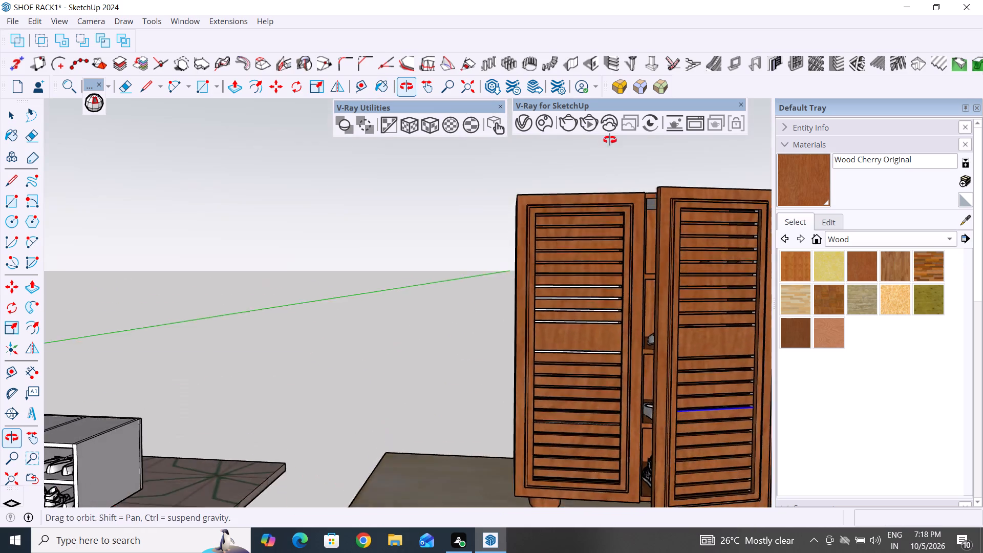
pyautogui.moveTo(610, 140); pyautogui.dragTo(609, 317, button='middle')
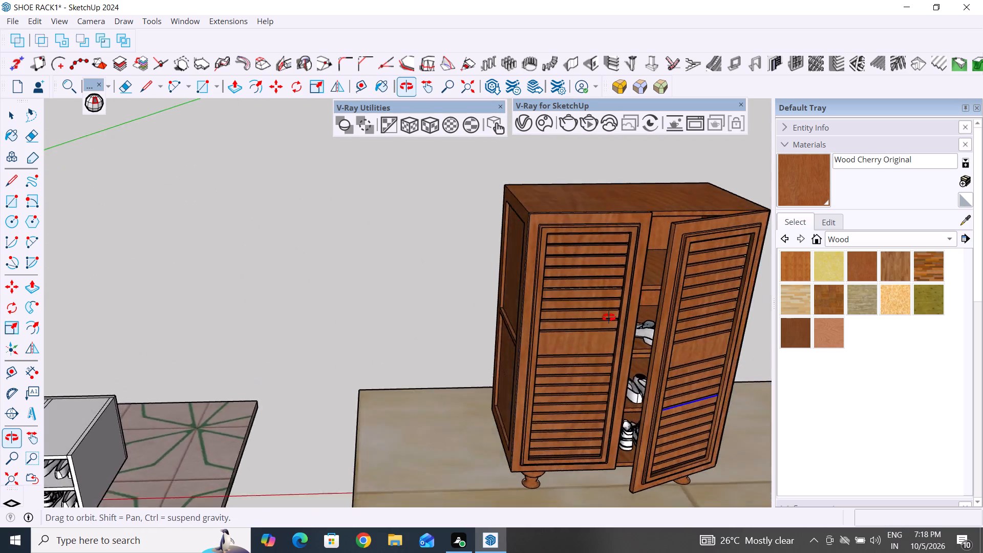
pyautogui.moveTo(609, 317); pyautogui.dragTo(567, 327, button='middle')
# Paint the gray and pale interior surfaces seen through the upper louver slots of the closed door with Wood Cherry Original.
pyautogui.scroll(20, 581, 403)
pyautogui.scroll(3, 581, 403)
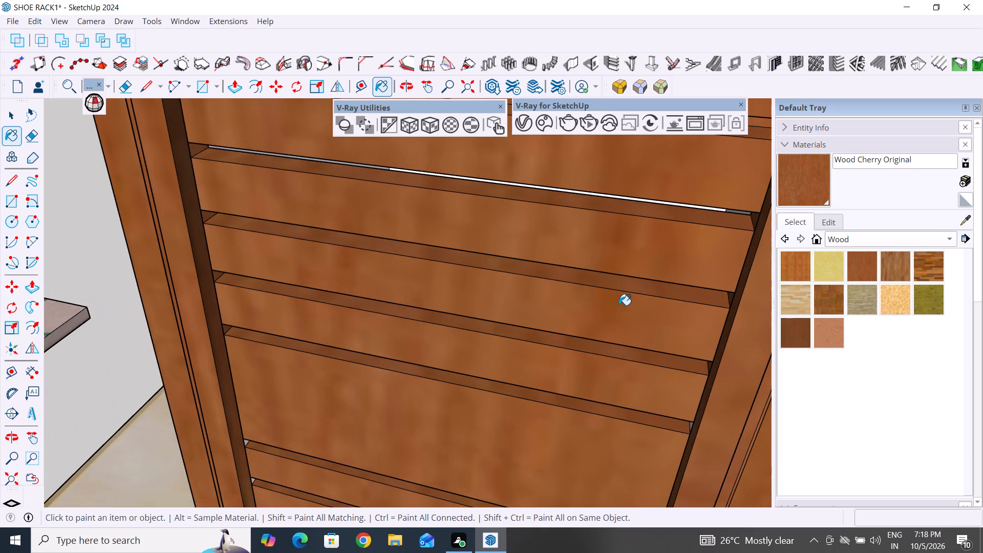
pyautogui.moveTo(629, 284); pyautogui.dragTo(639, 249, button='middle')
pyautogui.scroll(11, 640, 203)
pyautogui.click(657, 166)
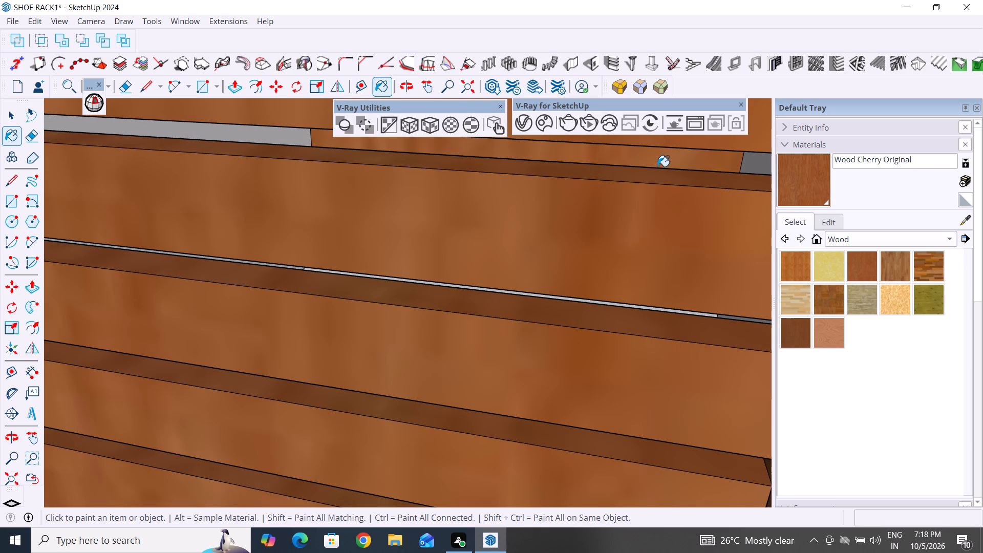
pyautogui.scroll(12, 627, 313)
pyautogui.click(634, 303)
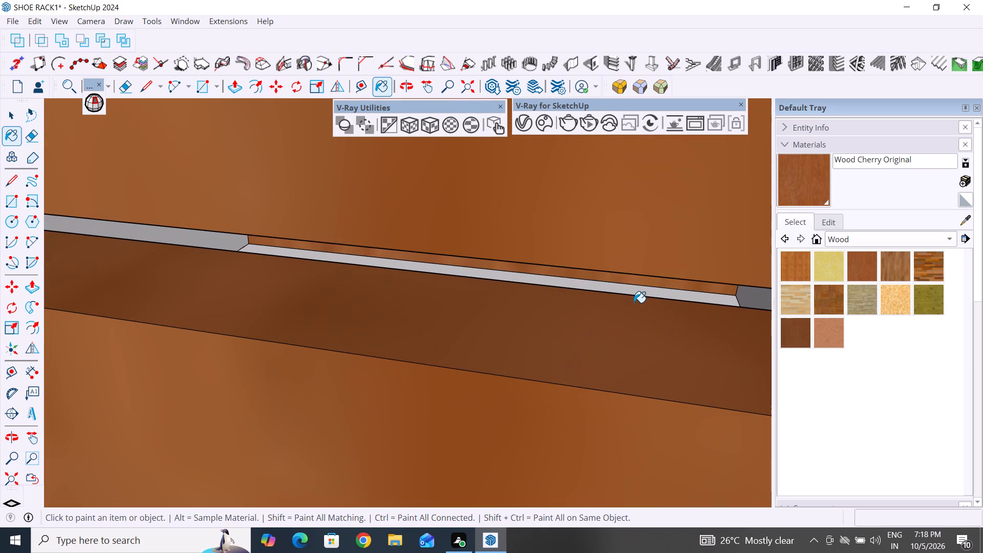
pyautogui.click(638, 295)
pyautogui.scroll(-7, 613, 364)
pyautogui.scroll(8, 186, 290)
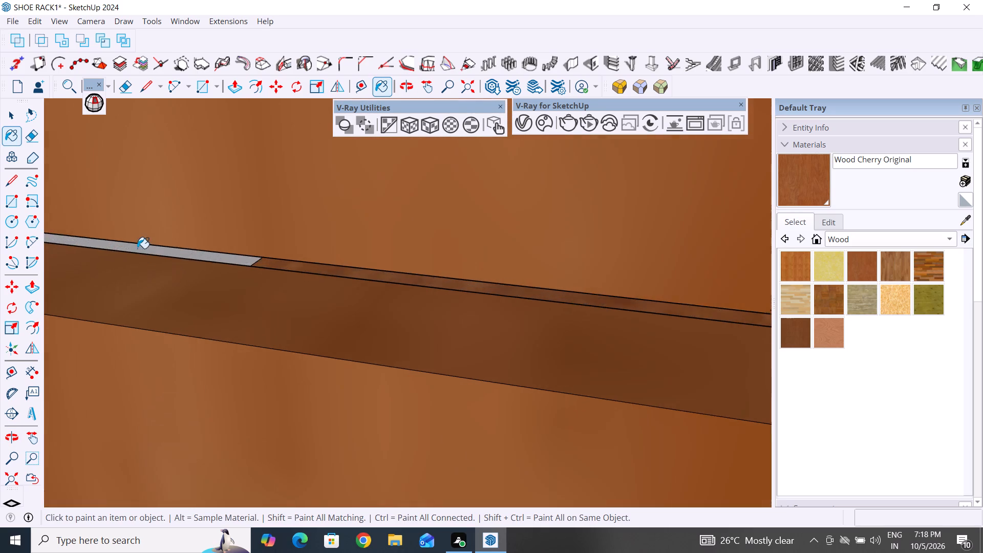
pyautogui.scroll(2, 137, 248)
pyautogui.click(163, 250)
# Paint the gray interior panel above the ajar door and the closed door's gray inner edge with Wood Cherry Original.
pyautogui.scroll(-7, 264, 335)
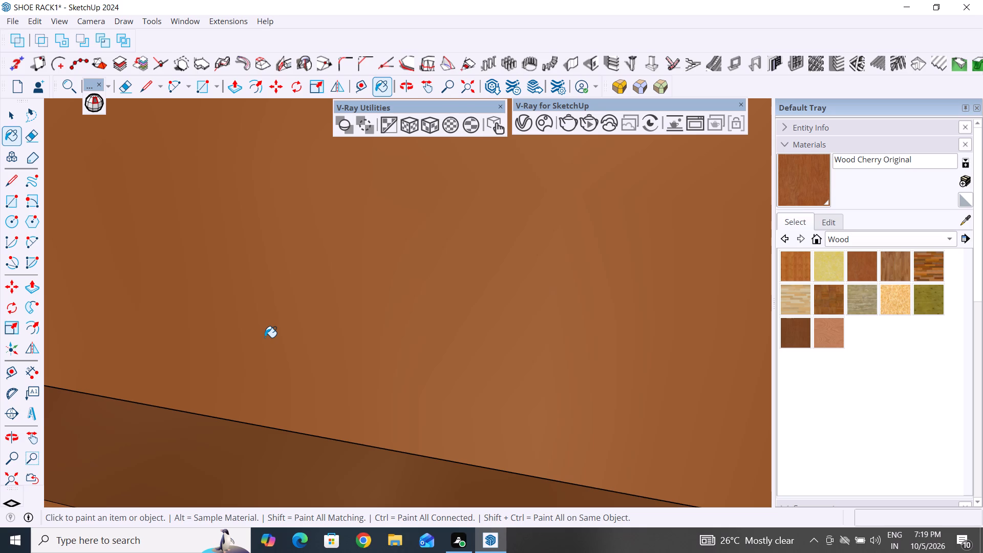
pyautogui.scroll(-14, 265, 337)
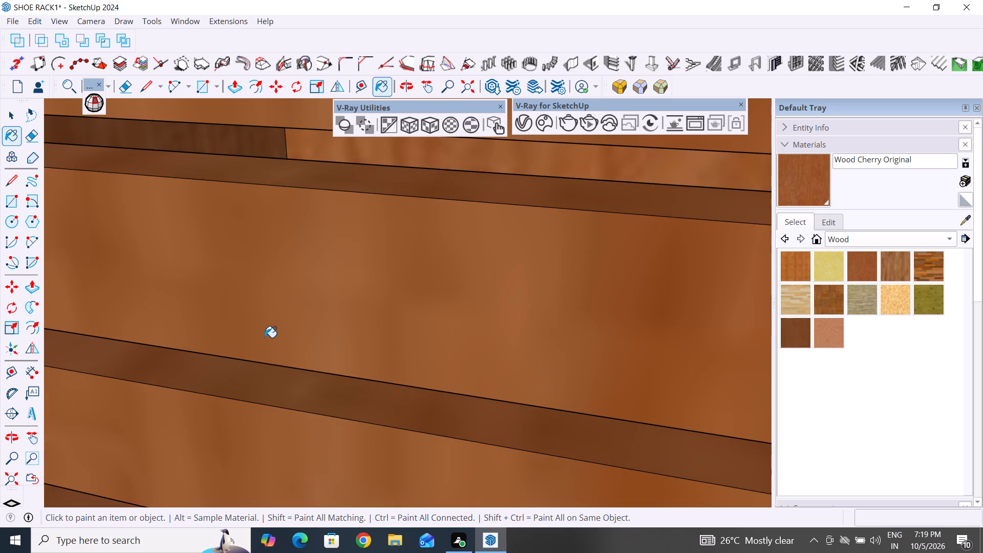
pyautogui.scroll(-7, 265, 337)
pyautogui.scroll(-20, 265, 337)
pyautogui.scroll(-3, 265, 337)
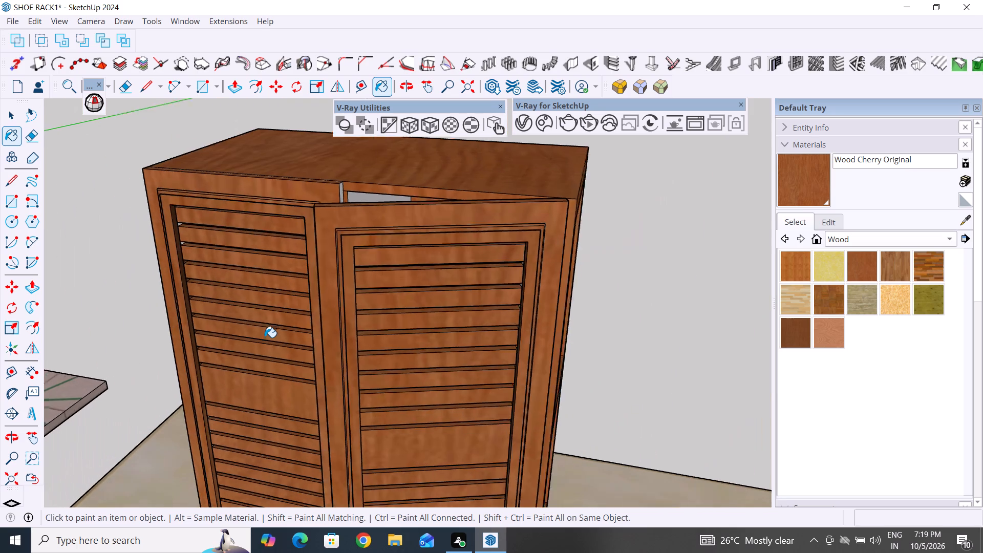
pyautogui.scroll(18, 326, 198)
pyautogui.click(373, 235)
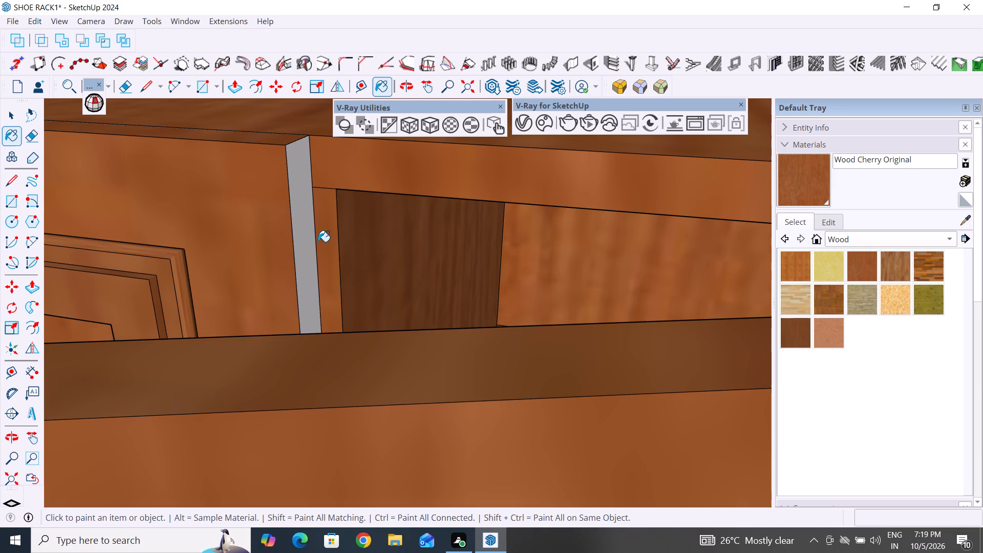
pyautogui.click(295, 212)
pyautogui.scroll(-19, 418, 265)
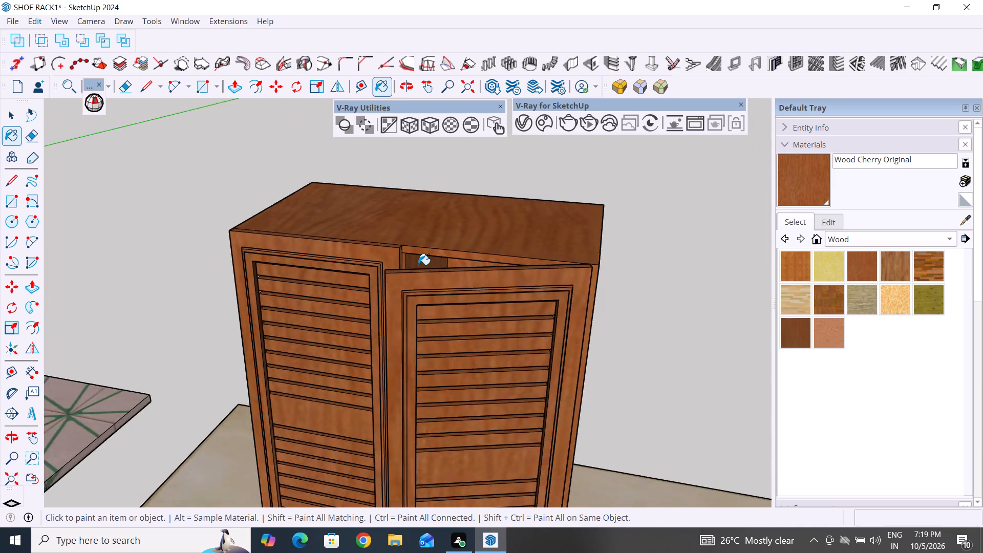
# Paint the gray end faces of the upper louver slots on the closed door's outer side with Wood Cherry Original.
pyautogui.scroll(20, 290, 311)
pyautogui.scroll(4, 290, 311)
pyautogui.scroll(3, 319, 220)
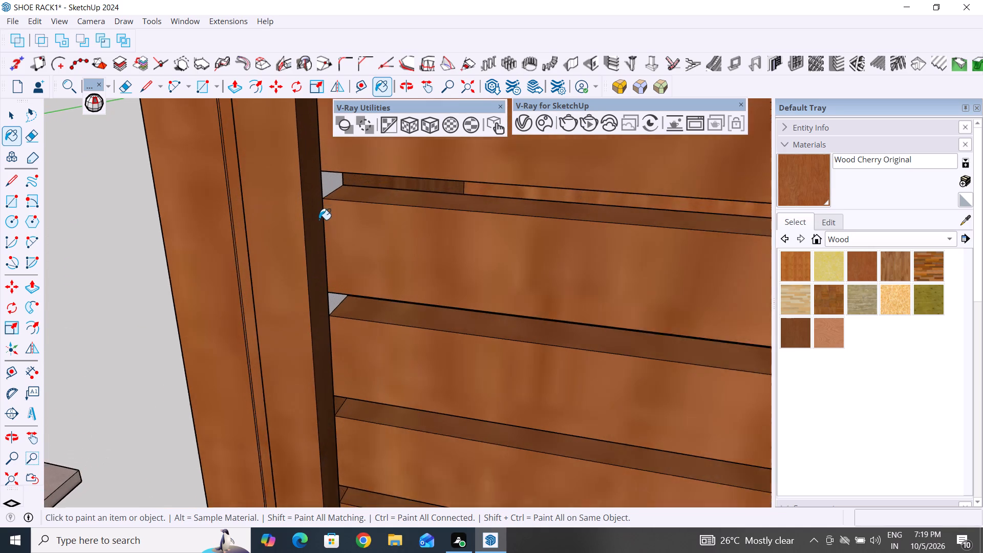
pyautogui.scroll(2, 319, 220)
pyautogui.click(329, 190)
pyautogui.click(337, 176)
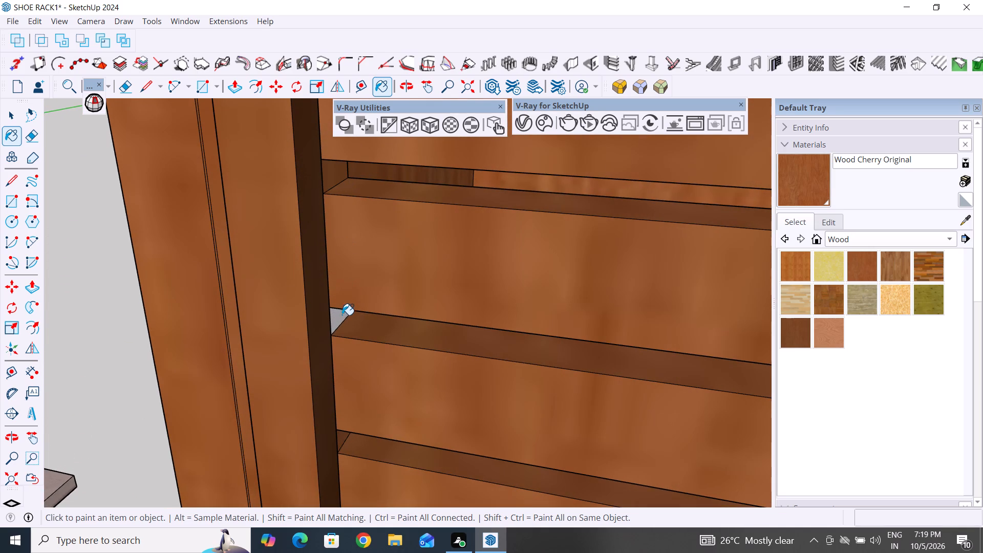
pyautogui.click(338, 326)
pyautogui.scroll(-13, 337, 326)
pyautogui.scroll(6, 340, 250)
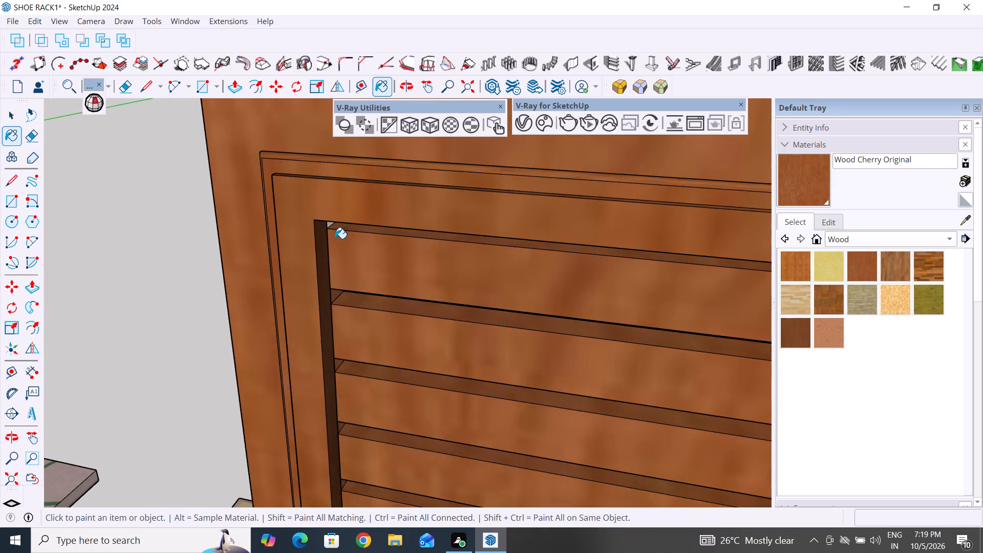
pyautogui.scroll(18, 335, 239)
pyautogui.moveTo(327, 221); pyautogui.dragTo(313, 192, button='middle')
pyautogui.click(346, 220)
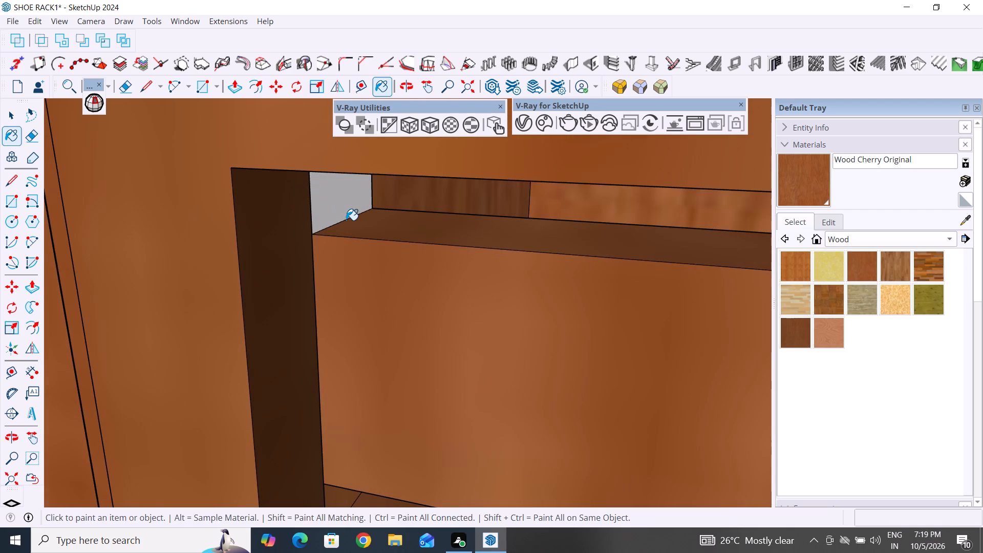
pyautogui.click(340, 209)
# Paint the two shoes nearest the closed door on the bottom shelf with Color A03 from the Colors library.
pyautogui.scroll(-20, 400, 237)
pyautogui.scroll(-5, 400, 237)
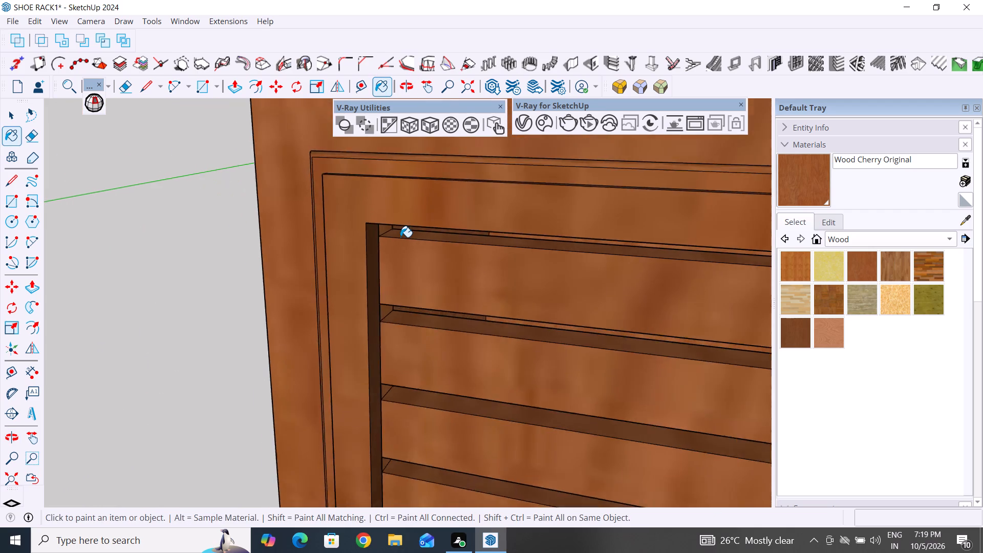
pyautogui.scroll(-20, 400, 237)
pyautogui.scroll(-11, 400, 237)
pyautogui.moveTo(399, 294); pyautogui.dragTo(423, 365, button='middle')
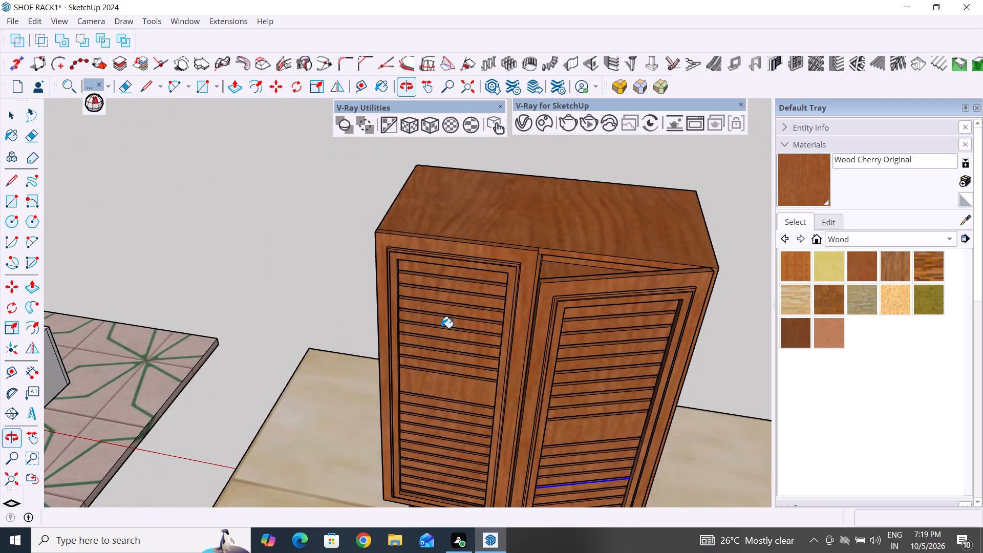
pyautogui.scroll(-8, 536, 179)
pyautogui.moveTo(473, 389); pyautogui.dragTo(690, 349, button='middle')
pyautogui.scroll(4, 493, 286)
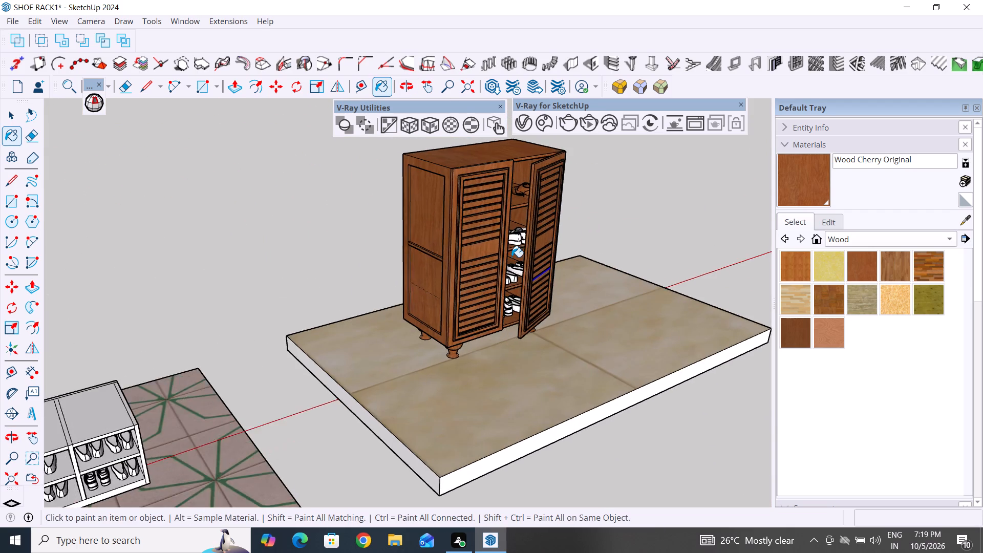
pyautogui.scroll(5, 511, 257)
pyautogui.click(13, 112)
pyautogui.scroll(5, 507, 368)
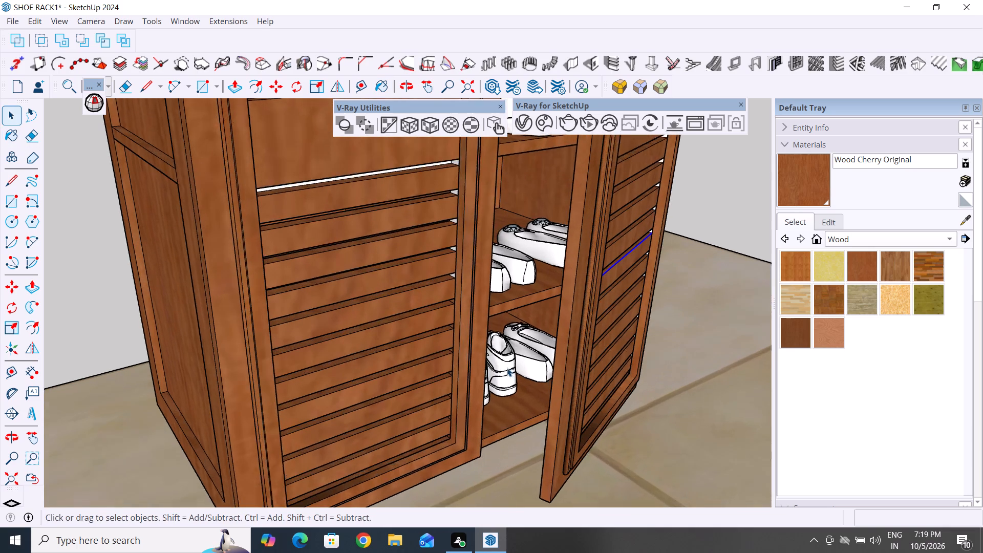
pyautogui.click(860, 241)
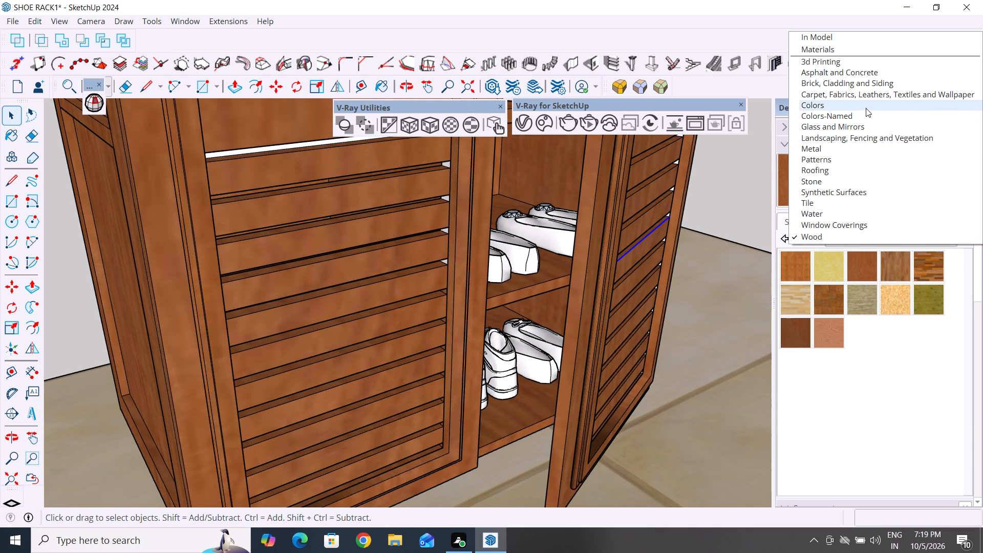
pyautogui.click(866, 108)
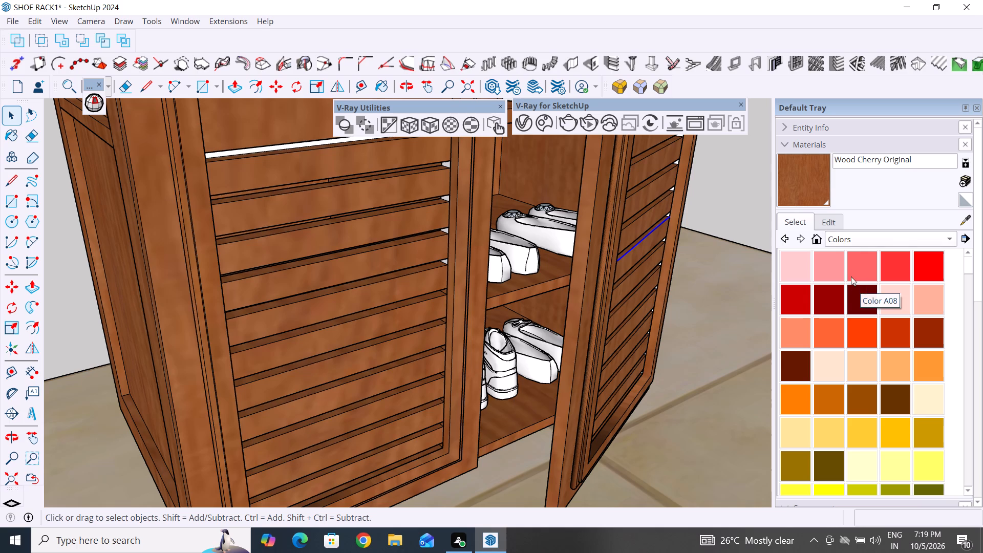
pyautogui.click(857, 264)
pyautogui.click(508, 374)
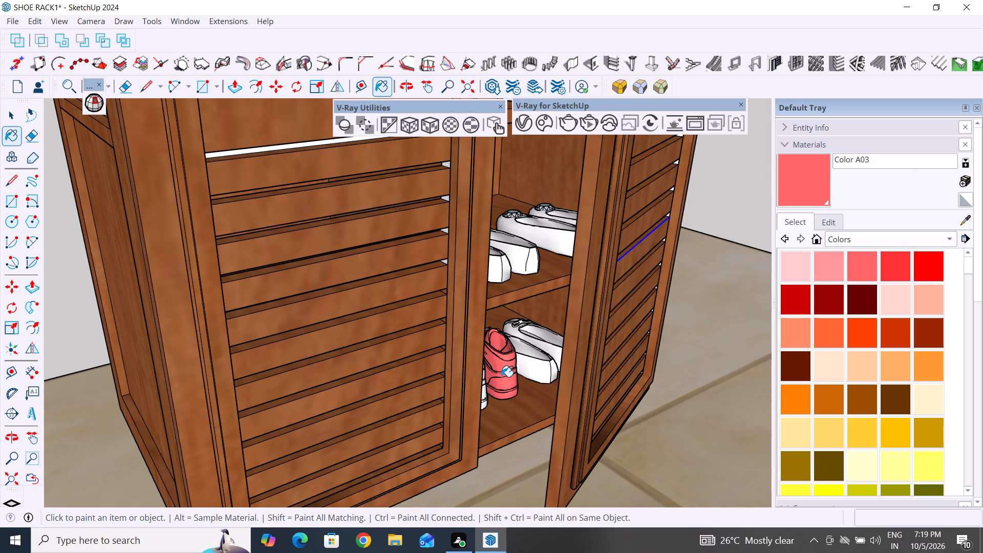
pyautogui.click(484, 392)
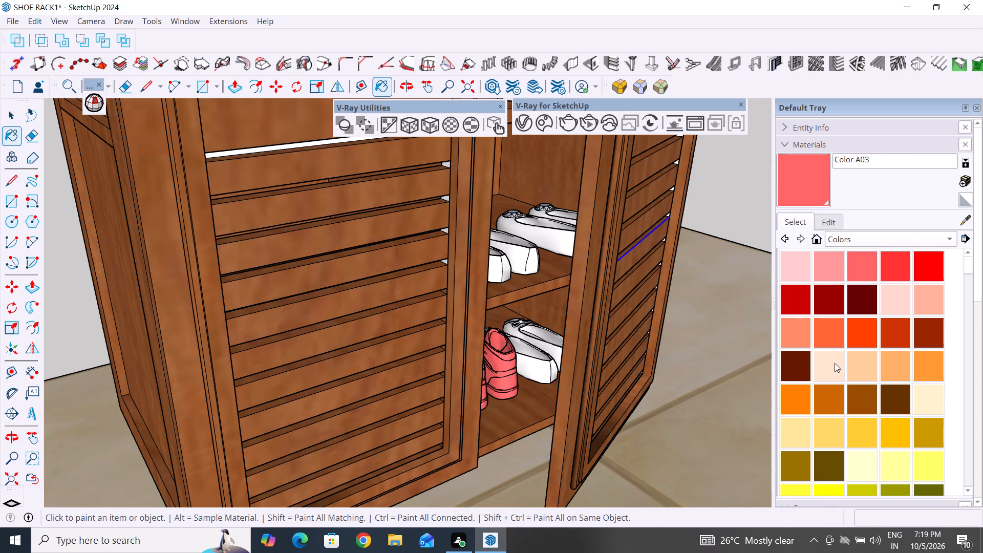
# Paint the other pair of white shoes on the bottom shelf with Color I03.
pyautogui.scroll(6, 835, 363)
pyautogui.scroll(-13, 835, 363)
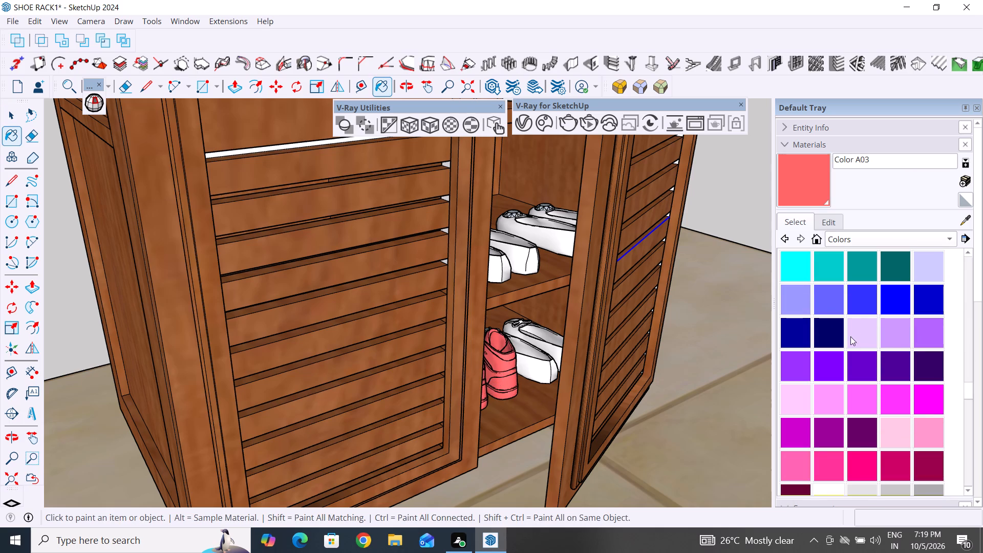
pyautogui.click(820, 301)
pyautogui.click(528, 369)
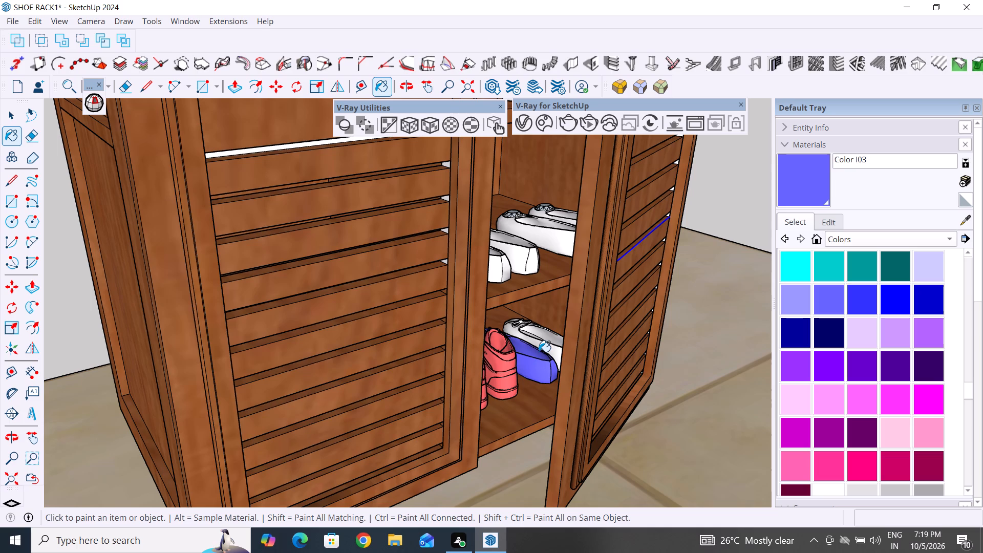
pyautogui.click(539, 352)
pyautogui.click(543, 346)
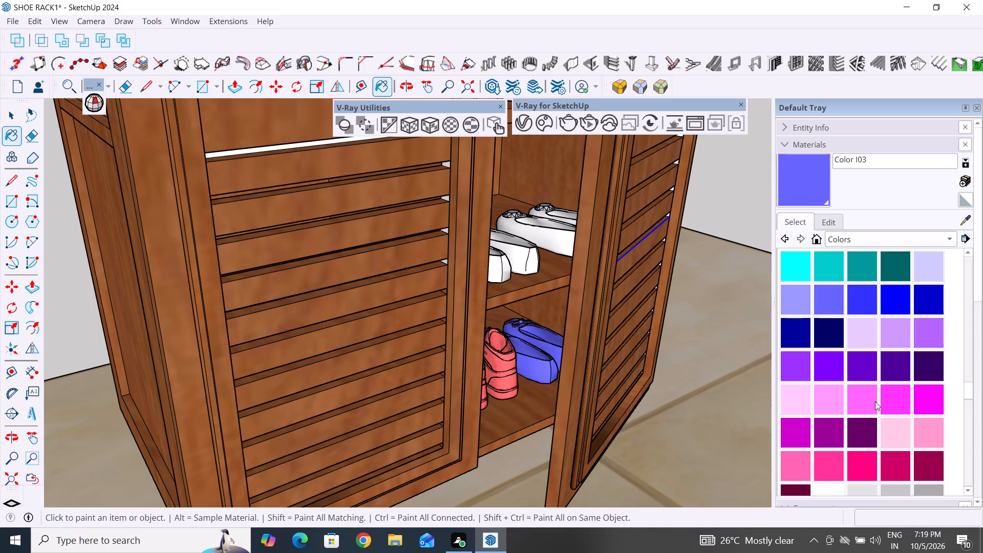
# Paint the front pair of white shoes on the shelf above with Color K04.
pyautogui.click(897, 403)
pyautogui.click(527, 267)
pyautogui.click(498, 274)
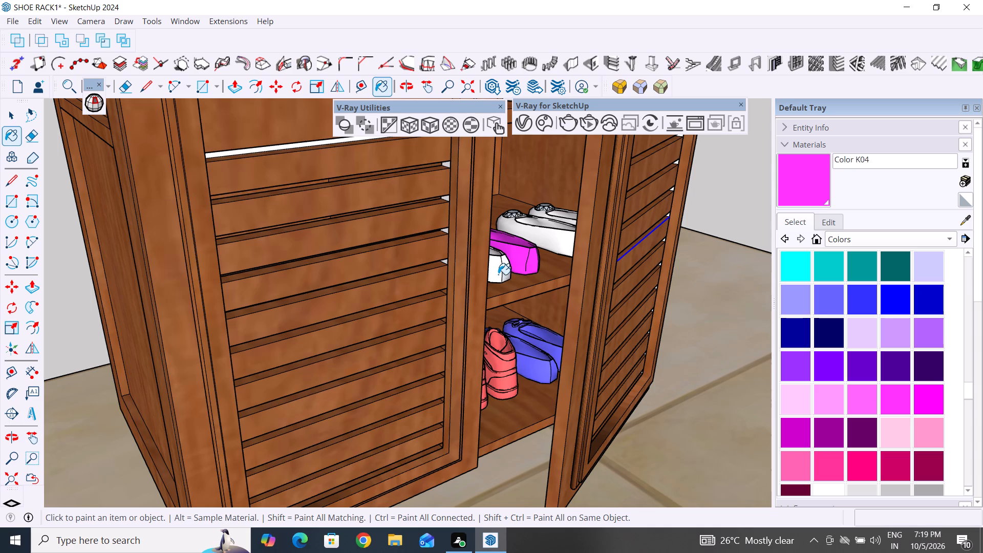
# Paint the remaining pair of white shoes on the second shelf from the bottom with Color G05.
pyautogui.click(863, 428)
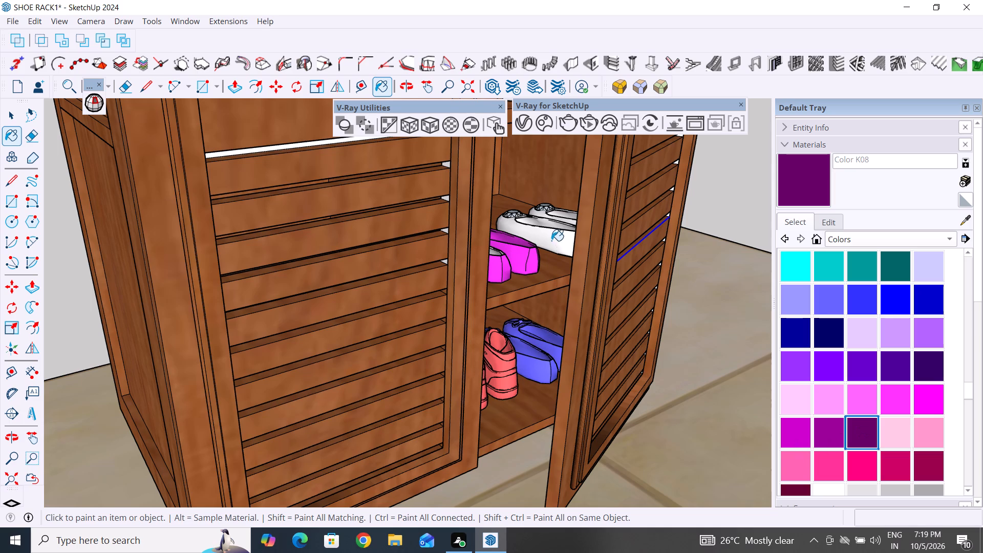
pyautogui.scroll(-6, 813, 375)
pyautogui.scroll(10, 870, 346)
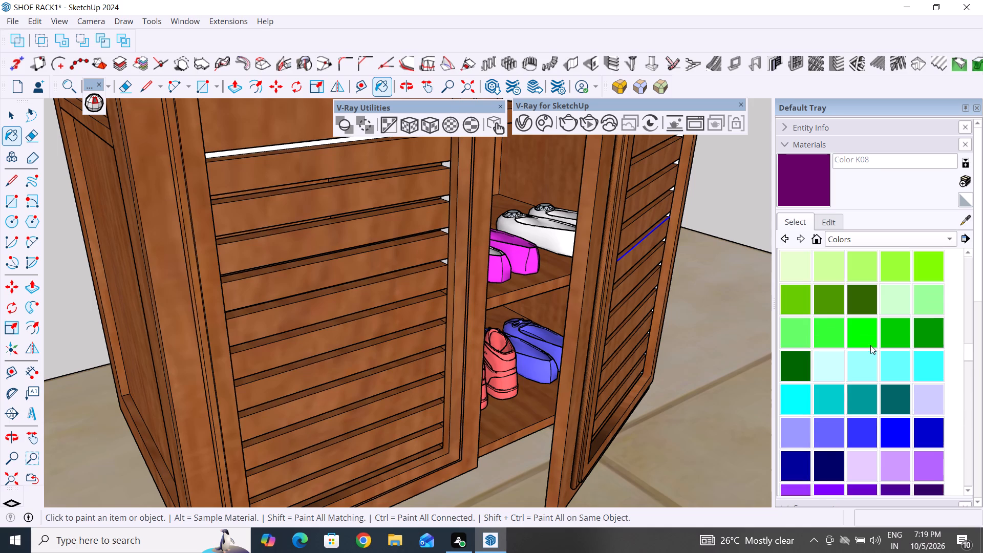
pyautogui.click(863, 334)
pyautogui.click(552, 243)
pyautogui.click(561, 214)
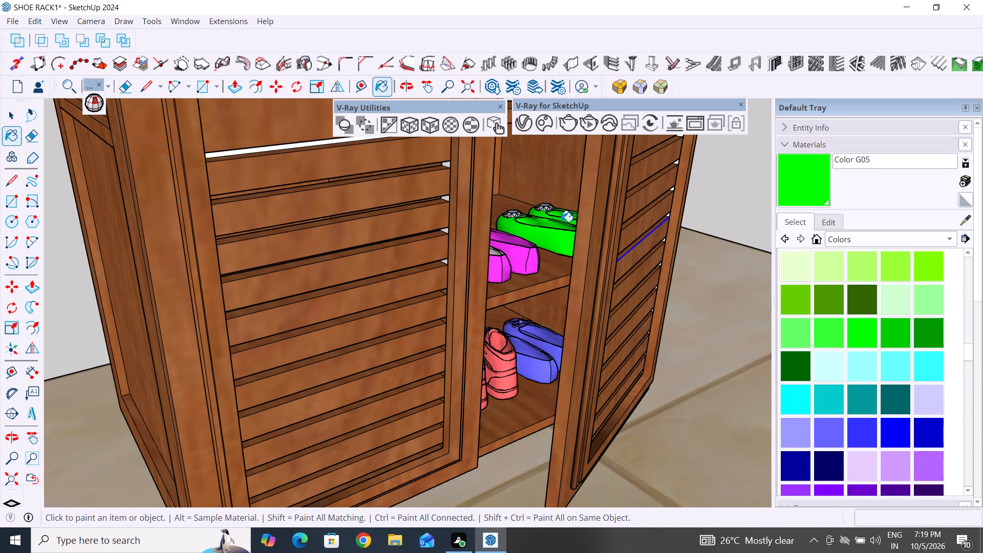
# Paint the pair of white shoes nearest the closed door on the third shelf from the bottom with Color L16.
pyautogui.scroll(-9, 523, 409)
pyautogui.scroll(4, 544, 246)
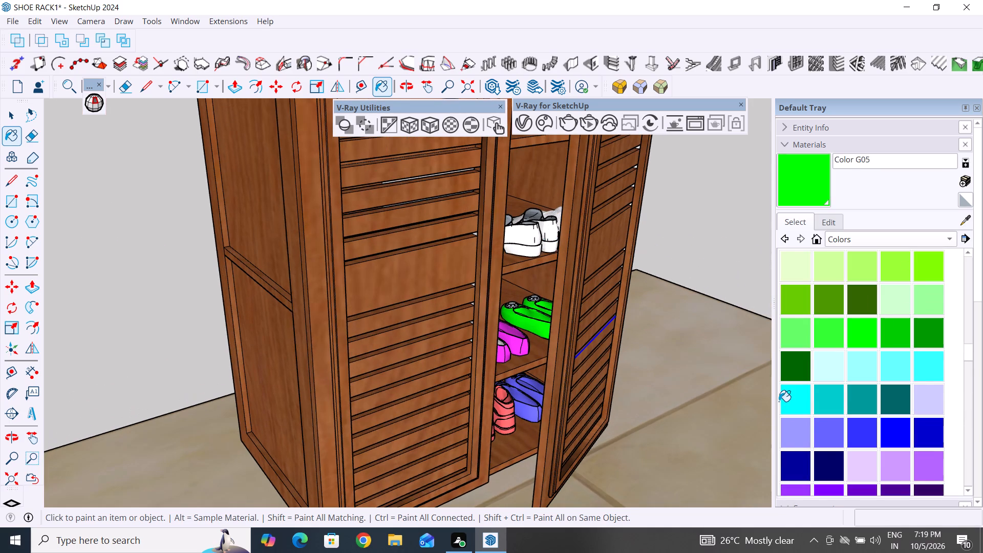
pyautogui.scroll(-7, 805, 391)
pyautogui.click(794, 398)
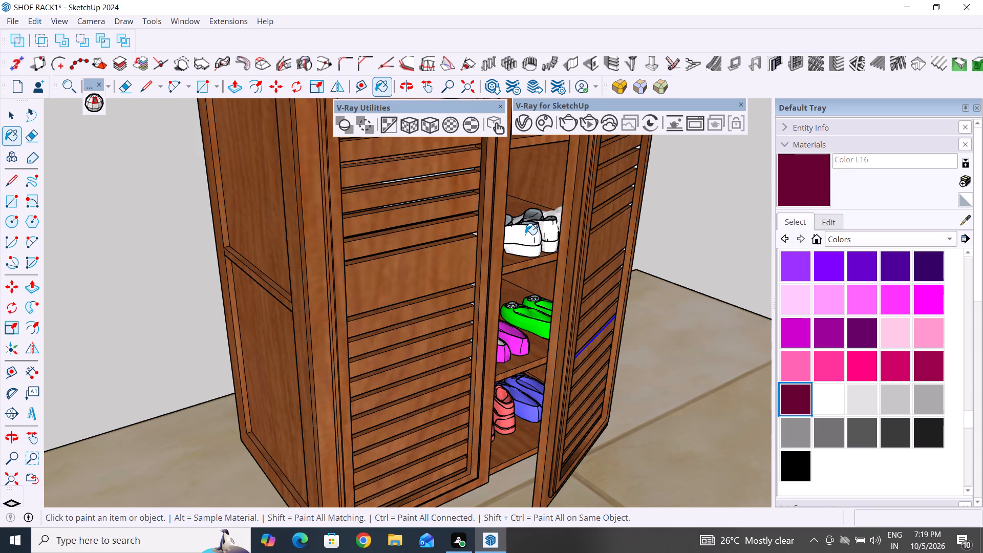
pyautogui.click(525, 235)
pyautogui.click(552, 228)
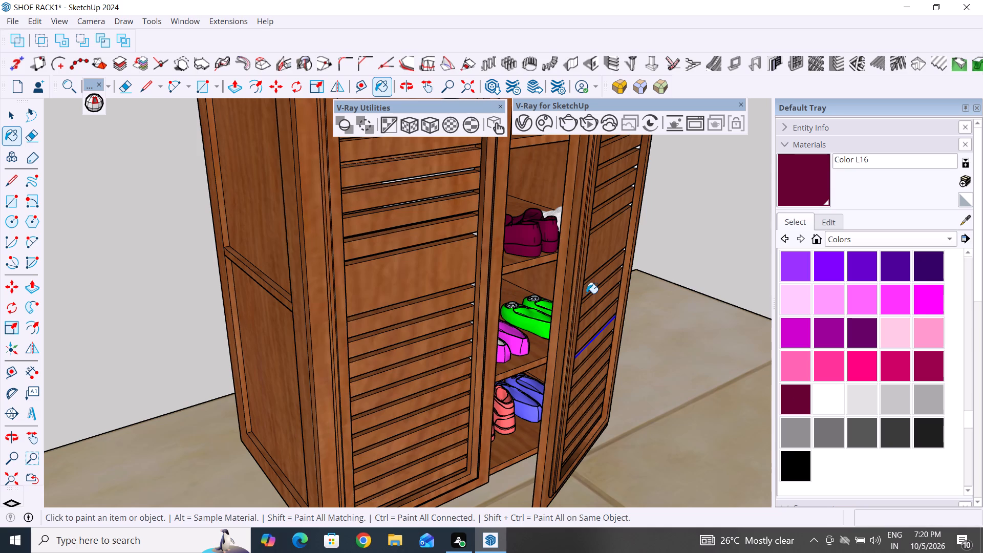
# Paint the other pair of white shoes on the third shelf from the bottom with Color M03.
pyautogui.scroll(-5, 536, 288)
pyautogui.moveTo(621, 316); pyautogui.dragTo(674, 307, button='middle')
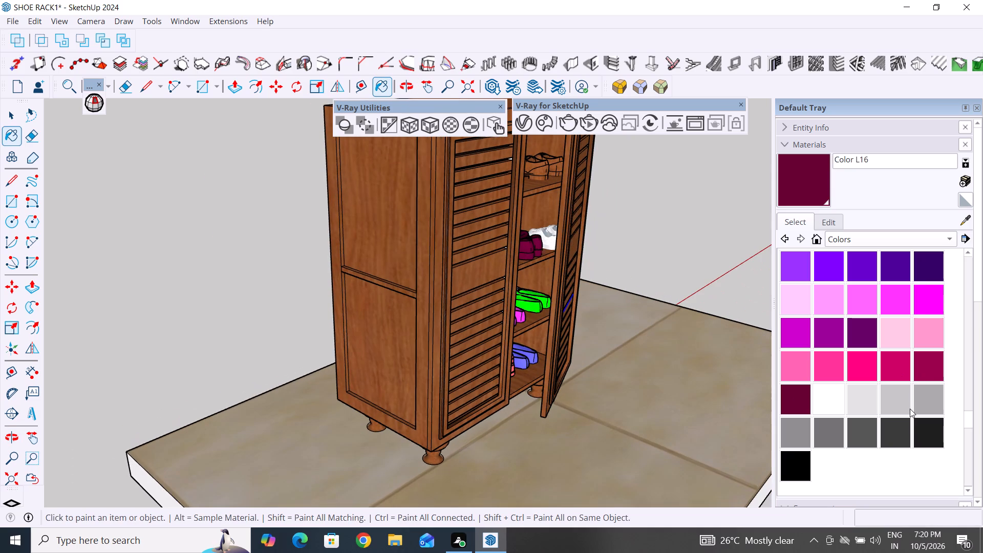
pyautogui.click(922, 396)
pyautogui.scroll(6, 529, 258)
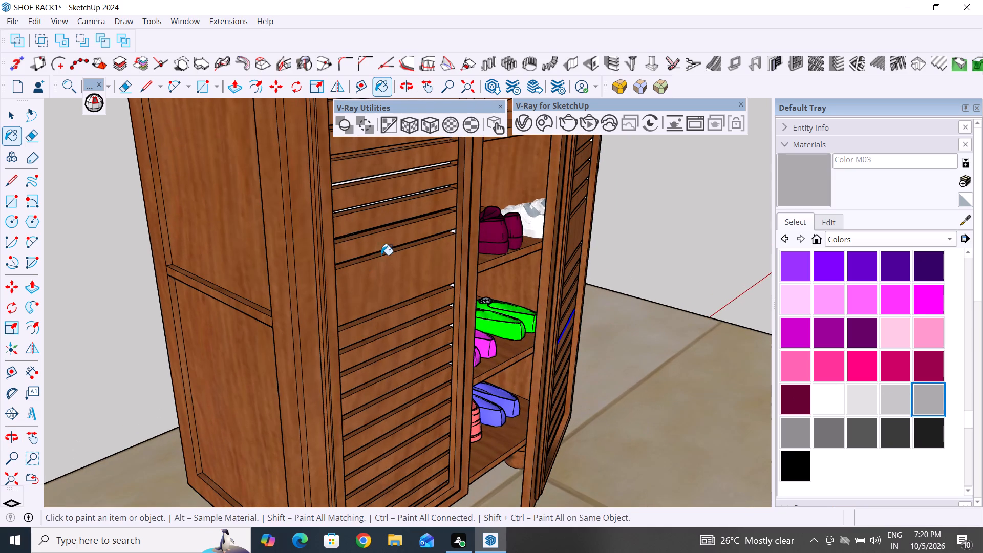
pyautogui.click(528, 217)
pyautogui.click(536, 204)
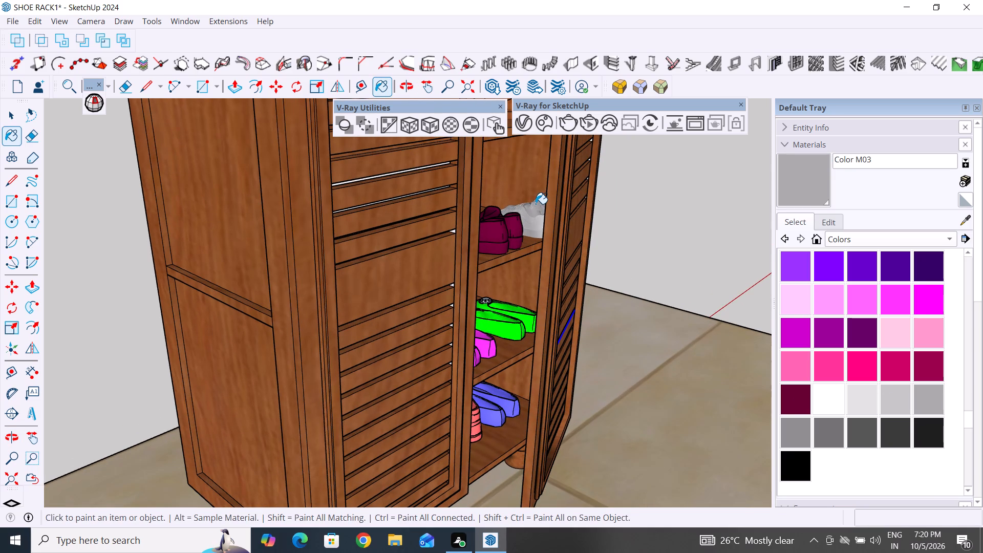
# Paint the leftover light gray face in the closed door's louver slot with Wood Cherry Original and clear the selection.
pyautogui.click(15, 120)
pyautogui.moveTo(675, 306); pyautogui.dragTo(635, 307, button='middle')
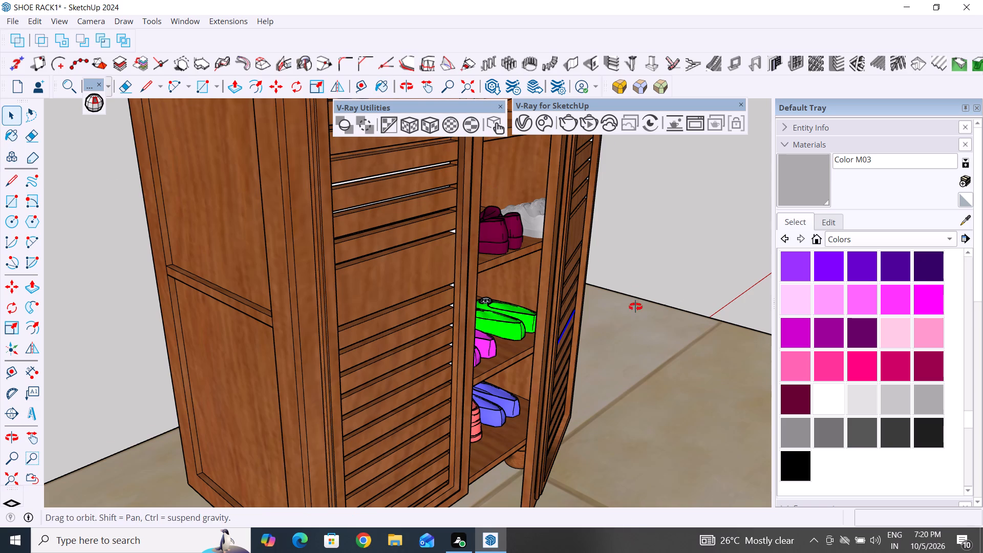
pyautogui.moveTo(635, 307); pyautogui.dragTo(609, 294, button='middle')
pyautogui.scroll(4, 393, 148)
pyautogui.moveTo(401, 156); pyautogui.dragTo(391, 188, button='middle')
pyautogui.scroll(13, 391, 188)
pyautogui.moveTo(384, 181); pyautogui.dragTo(418, 166, button='middle')
pyautogui.scroll(2, 417, 176)
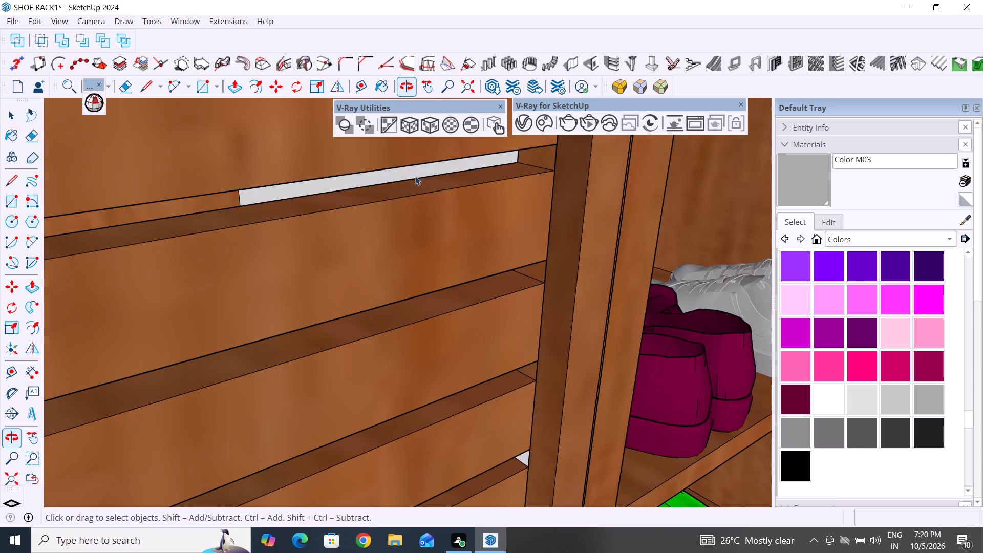
pyautogui.scroll(3, 415, 176)
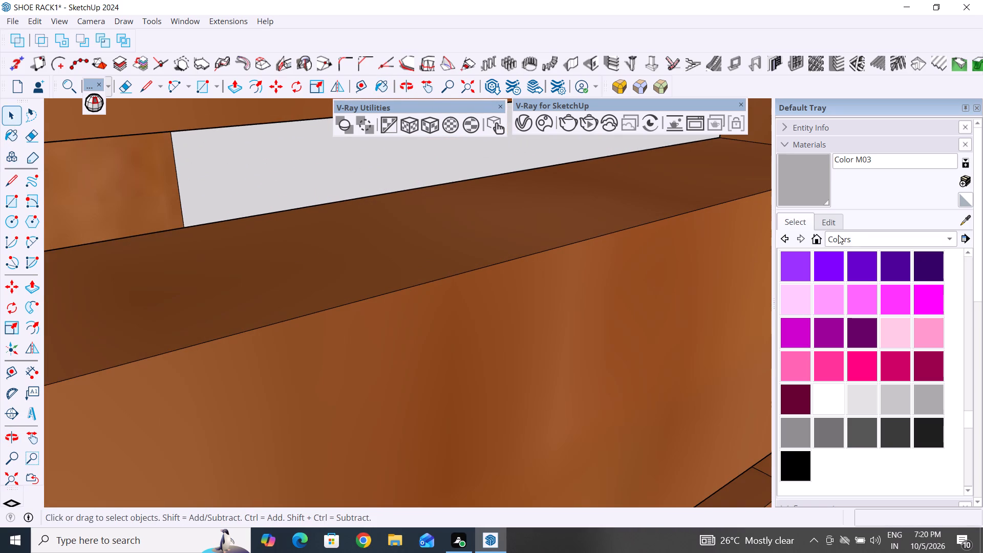
pyautogui.click(855, 238)
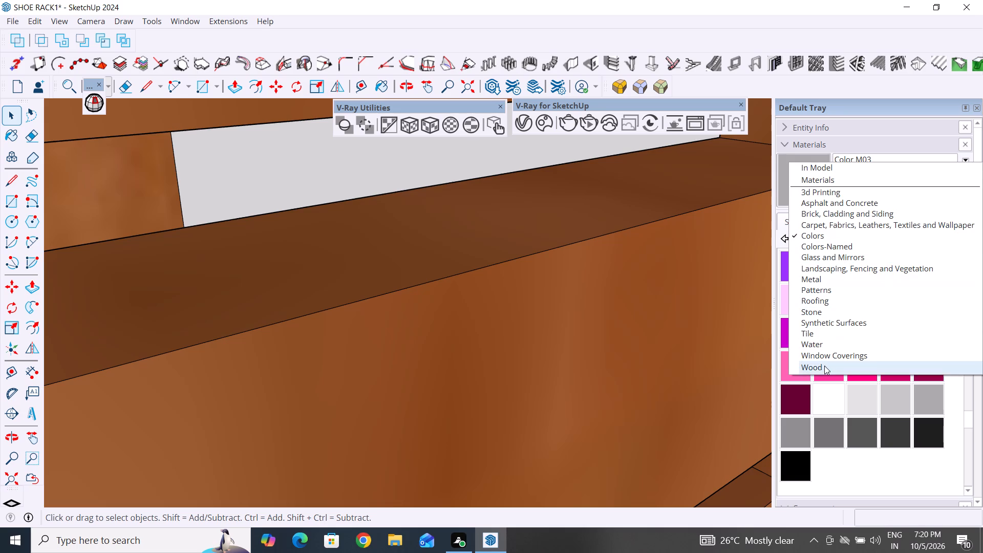
pyautogui.click(824, 366)
pyautogui.click(860, 267)
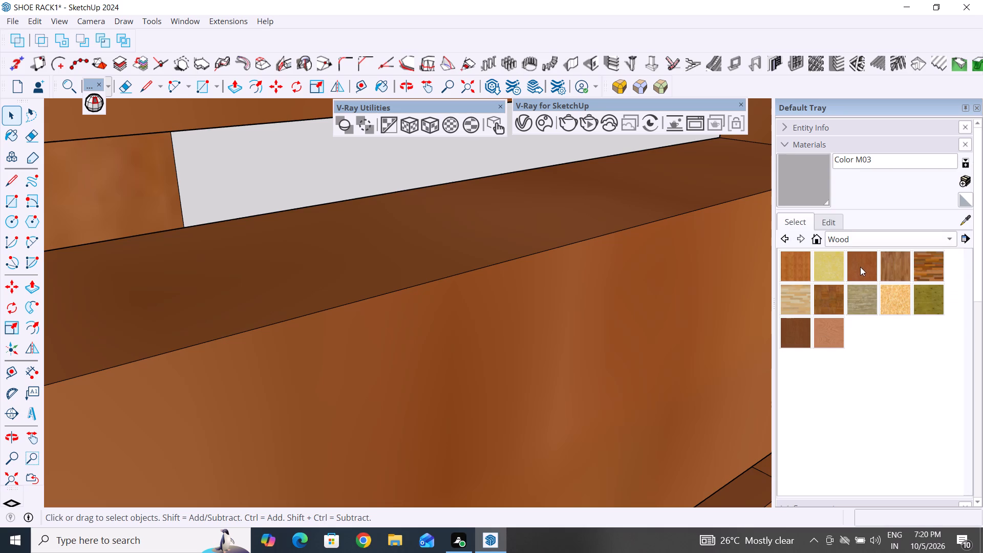
pyautogui.click(498, 163)
pyautogui.scroll(-19, 450, 262)
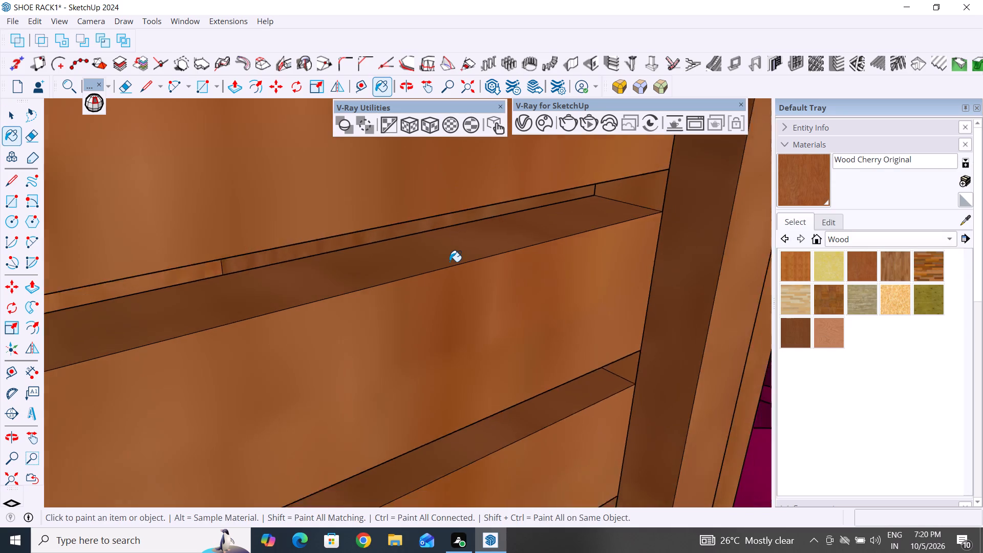
pyautogui.scroll(-20, 450, 262)
pyautogui.scroll(-20, 450, 262)
pyautogui.scroll(-2, 450, 262)
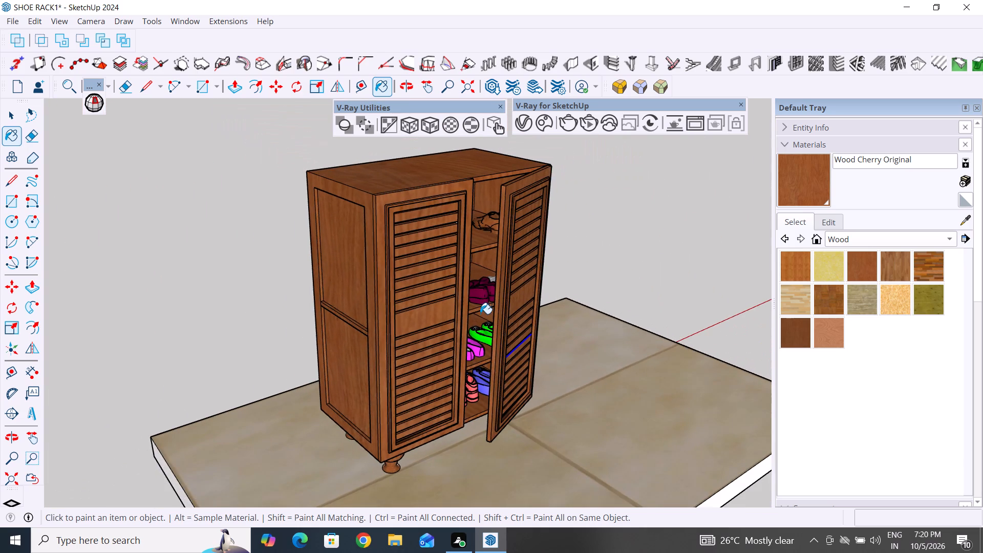
pyautogui.moveTo(480, 316); pyautogui.dragTo(447, 318, button='middle')
pyautogui.click(14, 119)
pyautogui.click(146, 215)
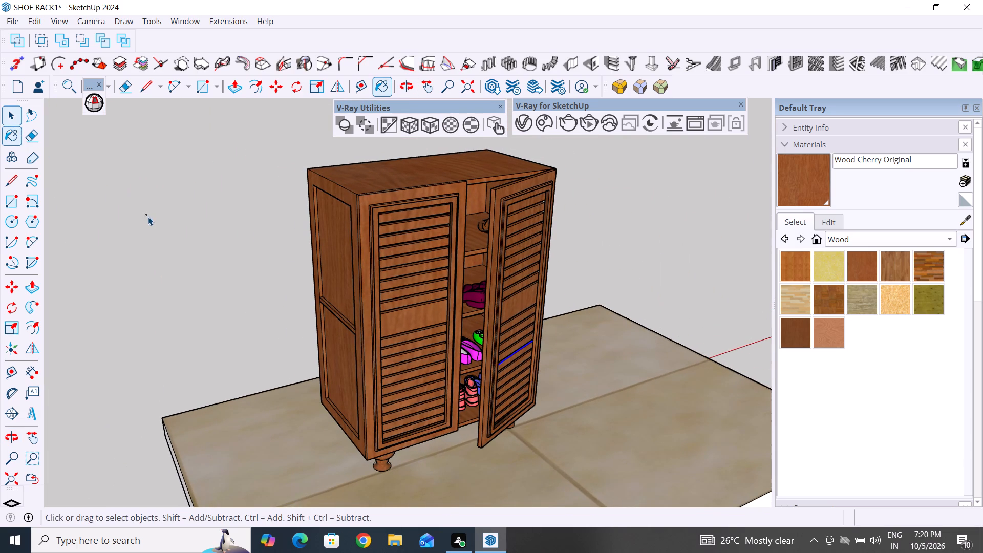
# Paint the tall end panel and the back of the open stepped shoe rack with Wood Bamboo.
pyautogui.scroll(-14, 343, 326)
pyautogui.moveTo(151, 432); pyautogui.dragTo(409, 352, button='middle')
pyautogui.scroll(5, 343, 452)
pyautogui.click(354, 428)
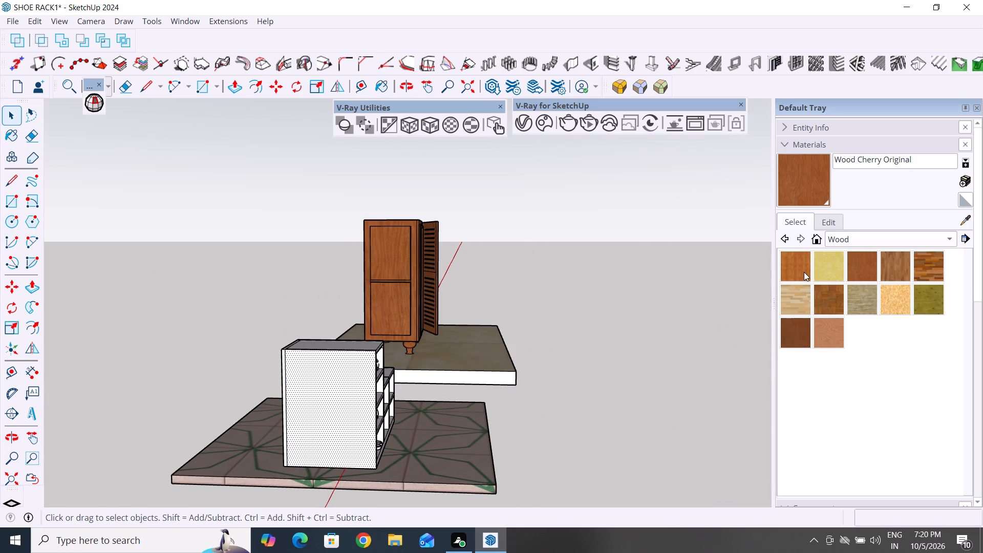
pyautogui.click(804, 272)
pyautogui.click(290, 407)
pyautogui.click(319, 402)
pyautogui.moveTo(327, 408); pyautogui.dragTo(500, 435, button='middle')
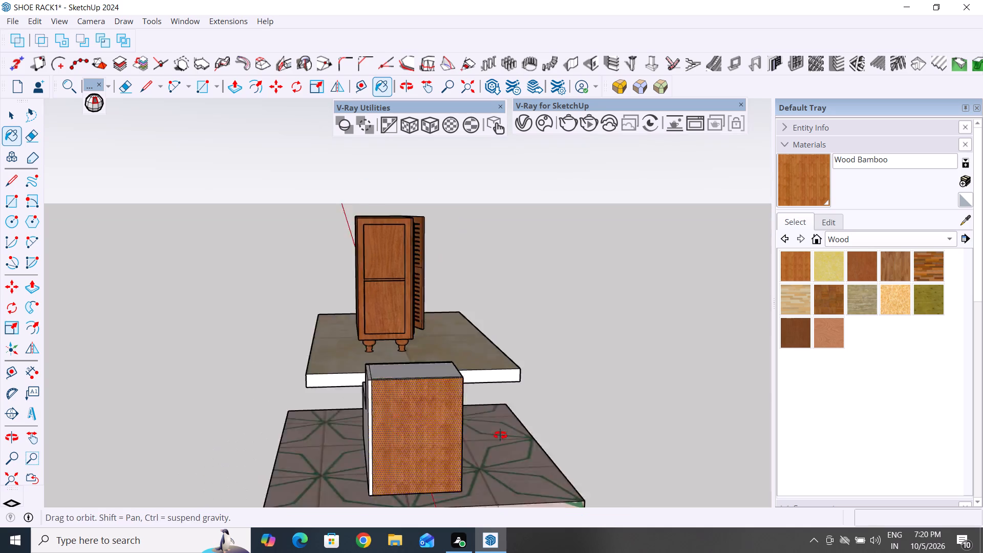
pyautogui.moveTo(500, 435); pyautogui.dragTo(573, 424, button='middle')
pyautogui.click(633, 401)
# Paint the top faces of the stepped rack's tall and low sections with Wood Bamboo.
pyautogui.moveTo(686, 379); pyautogui.dragTo(585, 492, button='middle')
pyautogui.scroll(1, 585, 492)
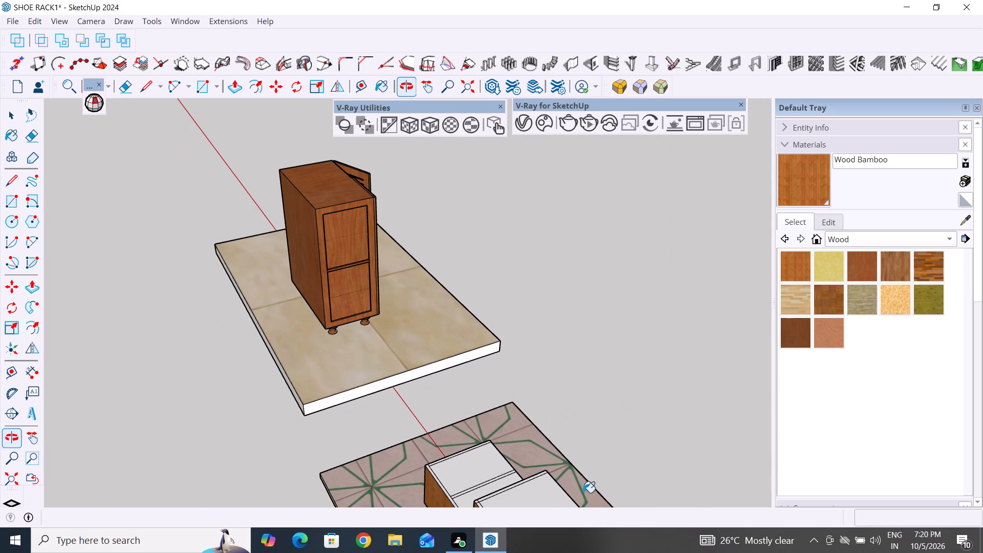
pyautogui.click(507, 507)
pyautogui.click(526, 494)
pyautogui.moveTo(635, 451); pyautogui.dragTo(375, 430, button='middle')
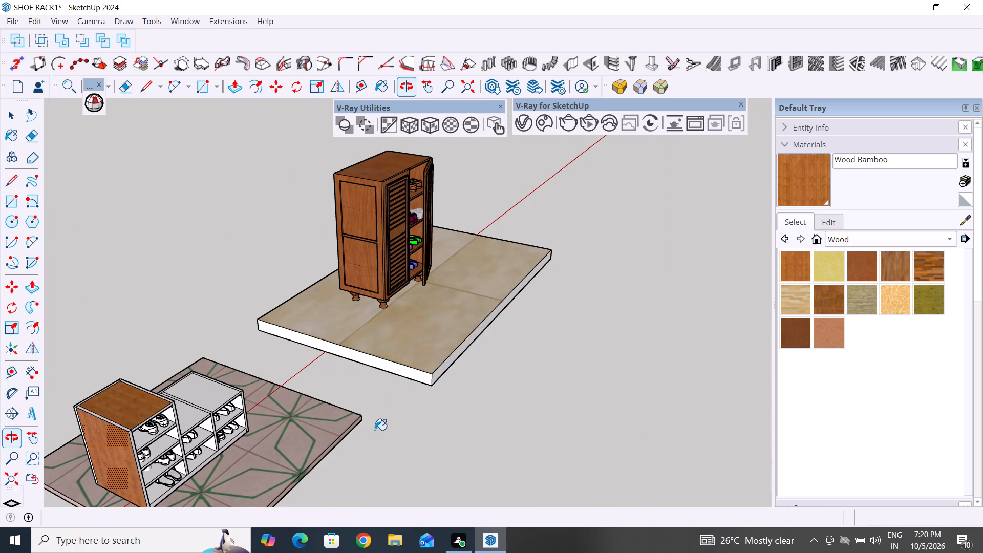
pyautogui.scroll(5, 184, 435)
pyautogui.click(198, 419)
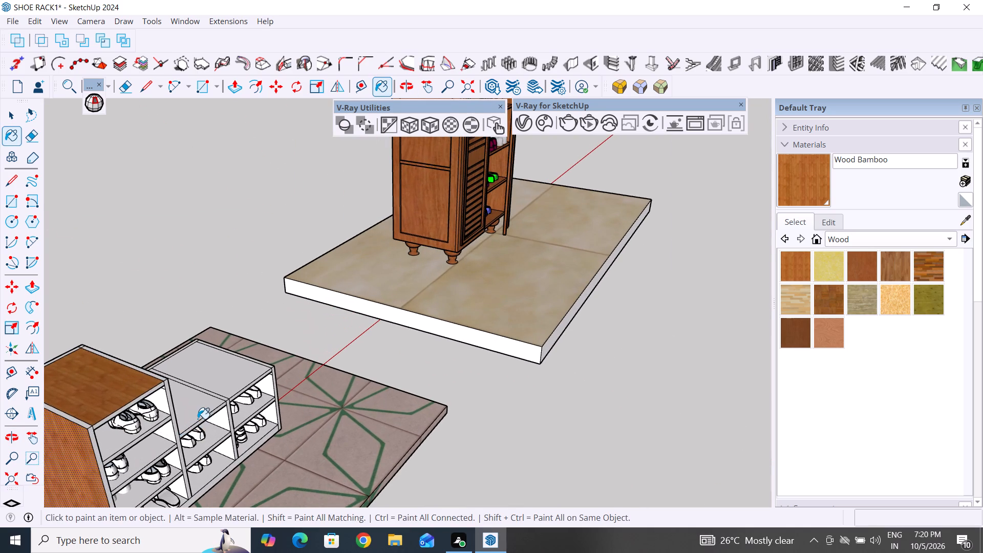
pyautogui.click(231, 390)
# Paint the outer end panel of the stepped rack's low section with Wood Bamboo.
pyautogui.moveTo(298, 407); pyautogui.dragTo(101, 398, button='middle')
pyautogui.moveTo(336, 341); pyautogui.dragTo(128, 427, button='middle')
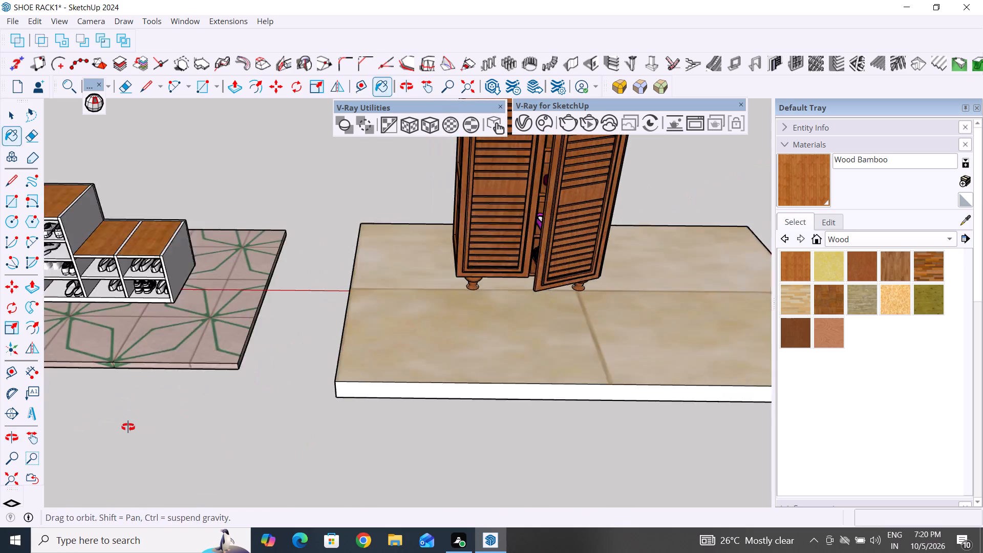
pyautogui.moveTo(128, 427); pyautogui.dragTo(127, 427, button='middle')
pyautogui.scroll(5, 262, 198)
pyautogui.click(240, 208)
# Paint the white divider strip and end strip on the low section's top with Wood Bamboo.
pyautogui.scroll(5, 205, 171)
pyautogui.moveTo(202, 173); pyautogui.dragTo(232, 191, button='middle')
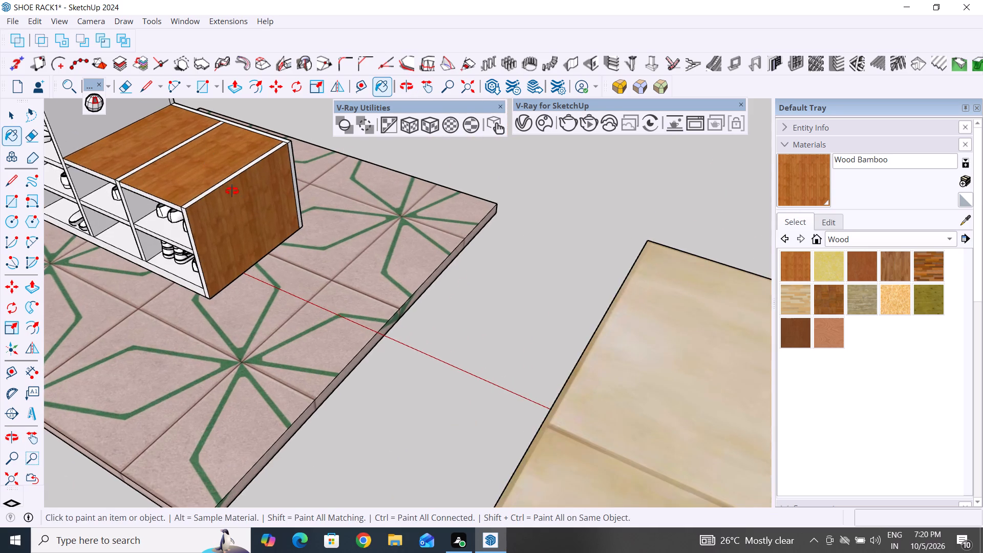
pyautogui.moveTo(232, 191); pyautogui.dragTo(307, 309, button='middle')
pyautogui.click(225, 308)
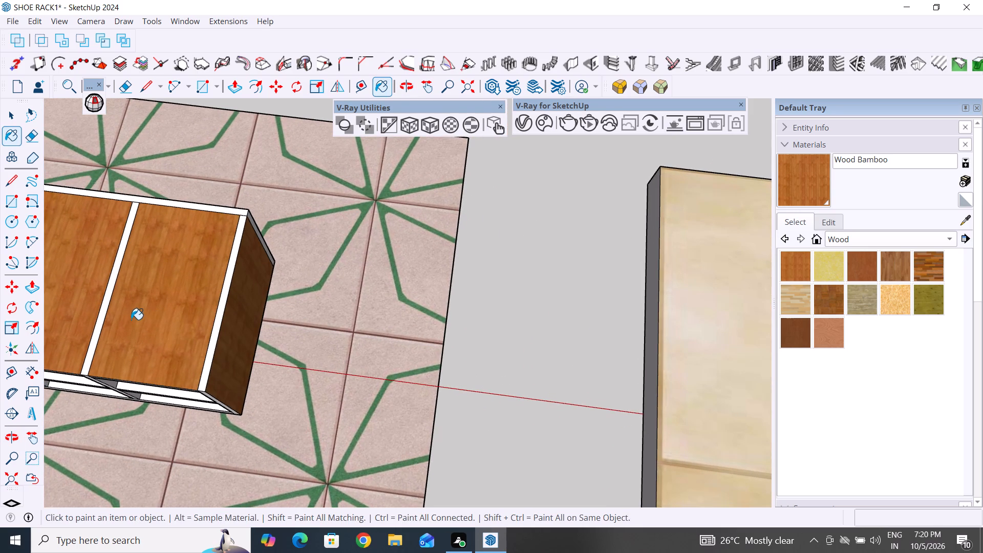
pyautogui.scroll(6, 125, 312)
pyautogui.click(107, 293)
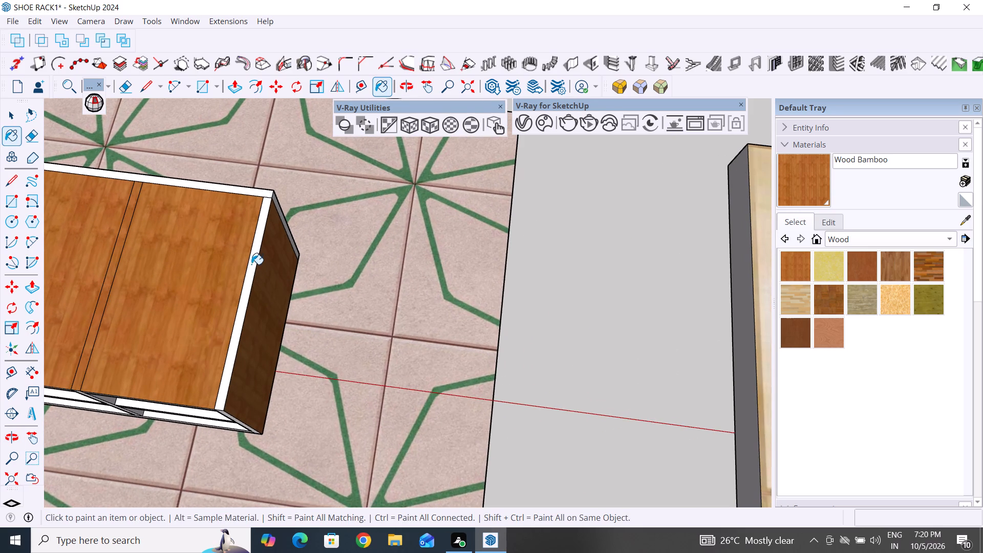
pyautogui.click(250, 262)
# Paint the low section's white rear top strip and the back panel's narrow end edge with Wood Bamboo.
pyautogui.moveTo(314, 248); pyautogui.dragTo(296, 302, button='middle')
pyautogui.scroll(10, 254, 180)
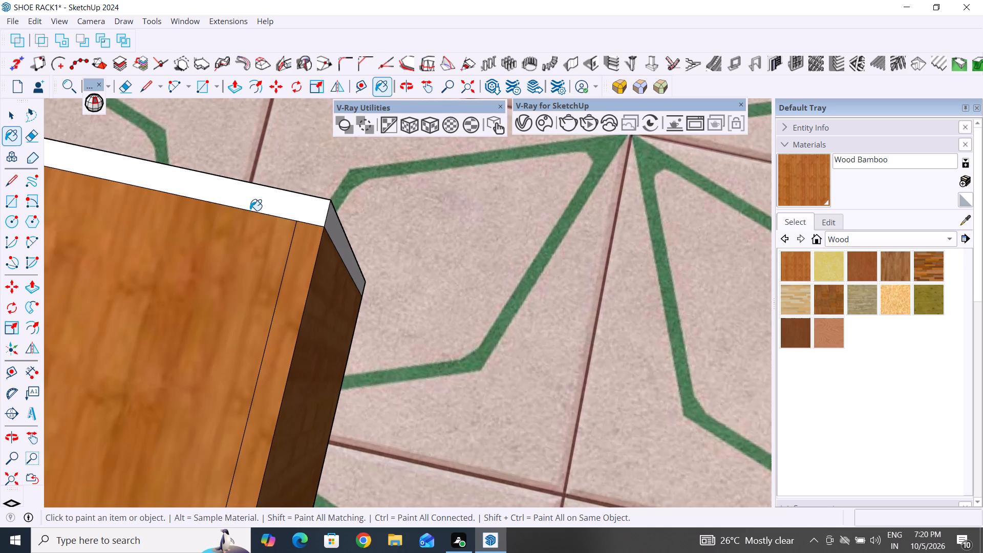
pyautogui.click(262, 206)
pyautogui.moveTo(344, 238); pyautogui.dragTo(255, 228, button='middle')
pyautogui.scroll(1, 337, 246)
pyautogui.click(376, 254)
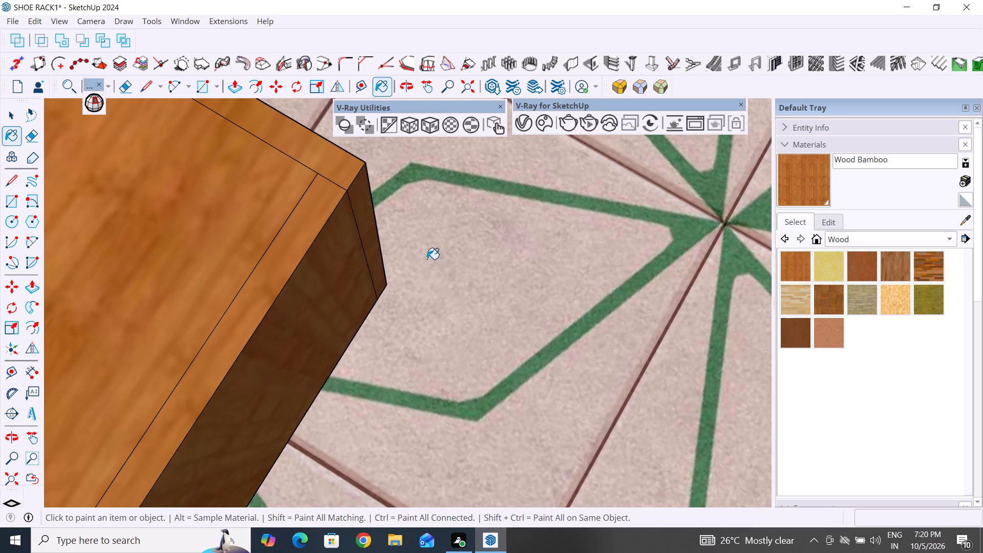
# Paint the tall section's exposed side above the low top, and its upper edge strip, with Wood Bamboo.
pyautogui.moveTo(521, 283); pyautogui.dragTo(236, 320, button='middle')
pyautogui.scroll(-20, 295, 344)
pyautogui.scroll(-1, 295, 344)
pyautogui.moveTo(420, 281); pyautogui.dragTo(365, 267, button='middle')
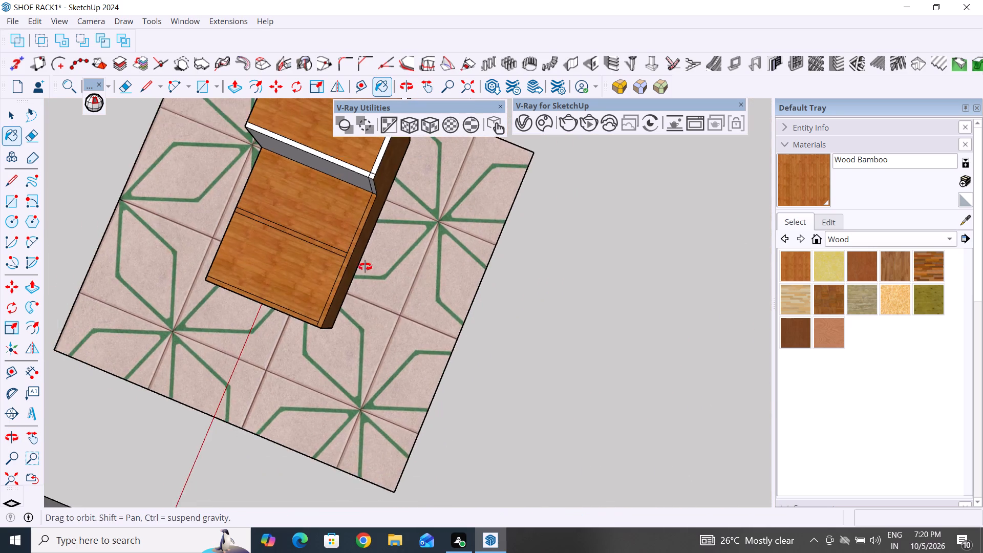
pyautogui.moveTo(365, 267); pyautogui.dragTo(316, 184, button='middle')
pyautogui.scroll(4, 430, 170)
pyautogui.moveTo(522, 258); pyautogui.dragTo(608, 231, button='middle')
pyautogui.moveTo(161, 345); pyautogui.dragTo(408, 274, button='middle')
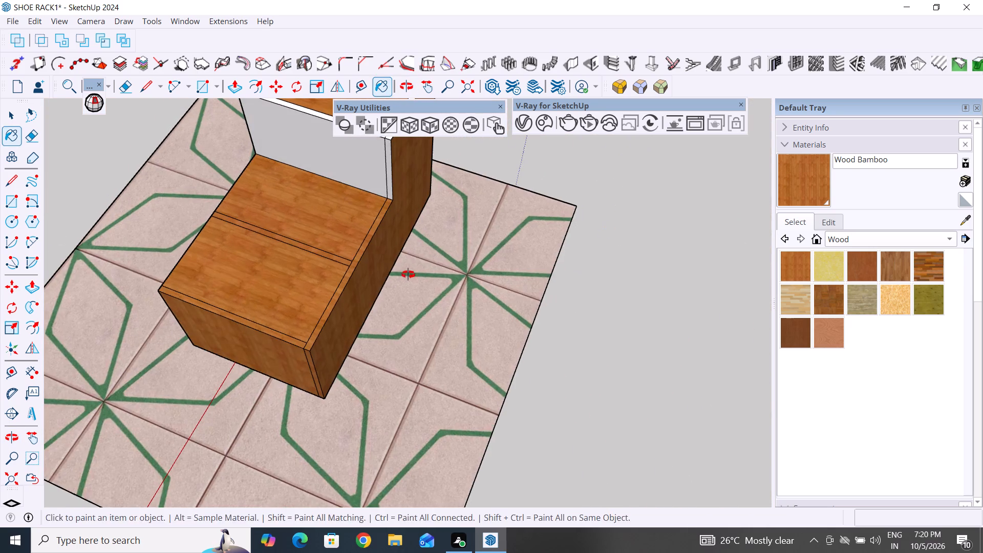
pyautogui.moveTo(408, 274); pyautogui.dragTo(568, 234, button='middle')
pyautogui.click(253, 227)
pyautogui.scroll(5, 246, 200)
pyautogui.moveTo(251, 204); pyautogui.dragTo(302, 232, button='middle')
pyautogui.click(286, 210)
pyautogui.scroll(11, 287, 207)
pyautogui.click(290, 188)
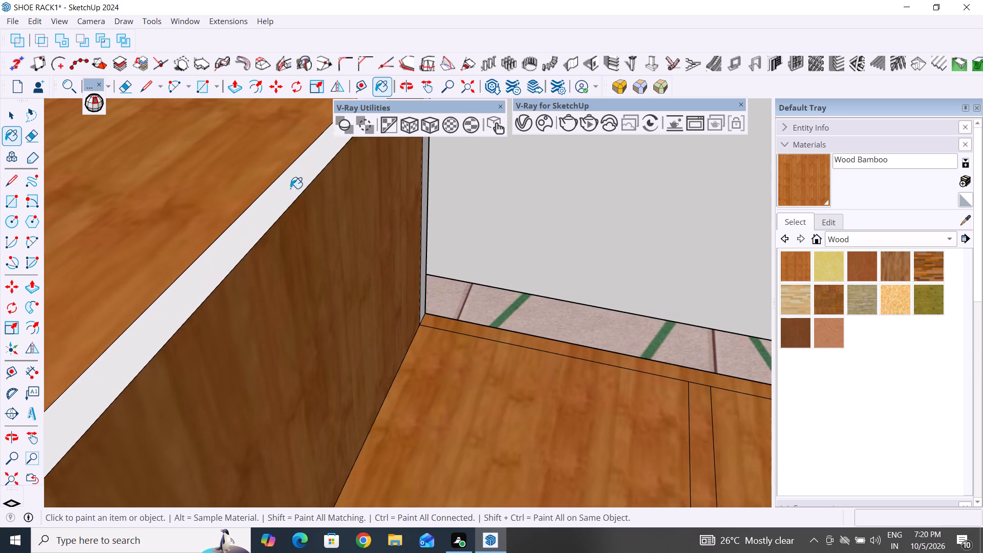
# Paint the tall section's white back-panel end edge and its remaining top edge strip with Wood Bamboo.
pyautogui.scroll(-6, 383, 223)
pyautogui.moveTo(486, 238); pyautogui.dragTo(263, 239, button='middle')
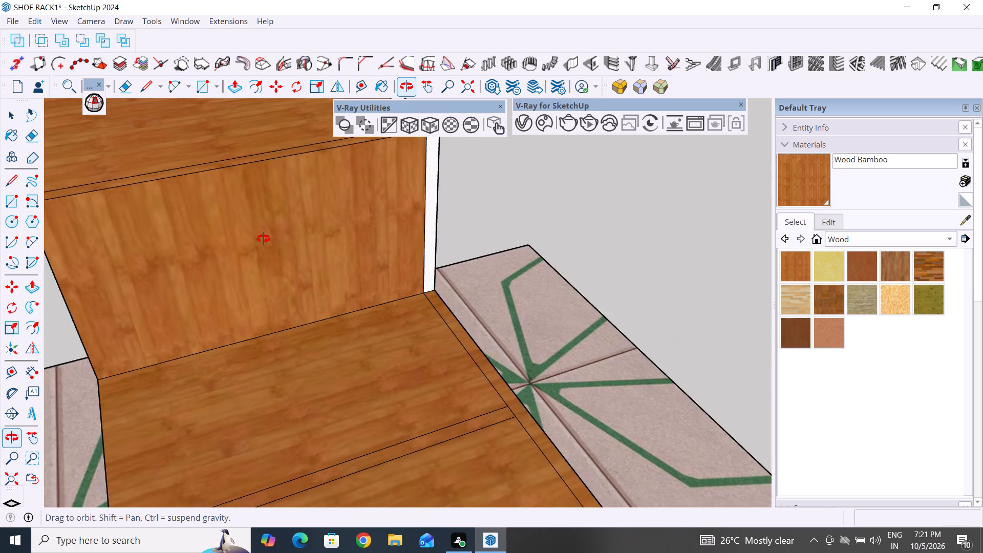
pyautogui.scroll(4, 449, 253)
pyautogui.click(406, 222)
pyautogui.scroll(-13, 407, 231)
pyautogui.moveTo(339, 246); pyautogui.dragTo(357, 415, button='middle')
pyautogui.click(391, 209)
pyautogui.click(402, 229)
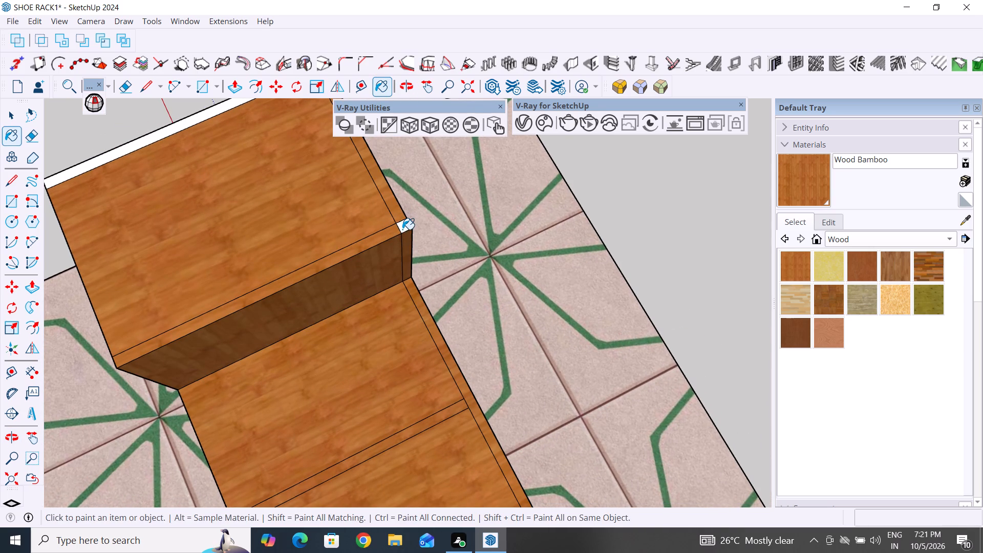
# Paint the white strip along the rear of the tall section's top with Wood Bamboo.
pyautogui.click(183, 130)
pyautogui.click(183, 130)
pyautogui.moveTo(193, 193); pyautogui.dragTo(321, 172, button='middle')
pyautogui.scroll(10, 168, 183)
pyautogui.click(194, 191)
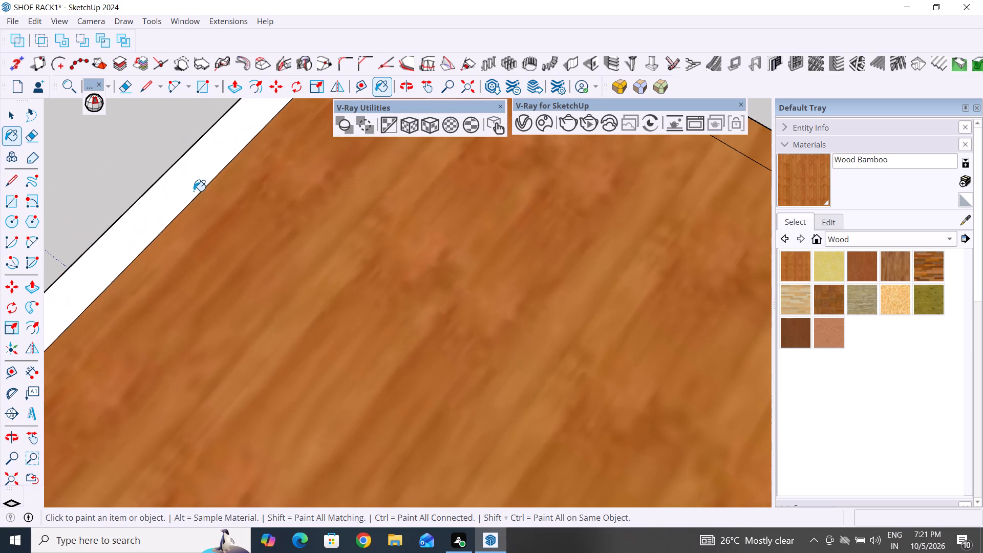
# Paint both inner side walls of the tall section's top compartment with Wood Bamboo.
pyautogui.scroll(-20, 345, 242)
pyautogui.scroll(-8, 345, 242)
pyautogui.moveTo(305, 385); pyautogui.dragTo(448, 202, button='middle')
pyautogui.scroll(1, 313, 385)
pyautogui.scroll(4, 432, 320)
pyautogui.click(213, 256)
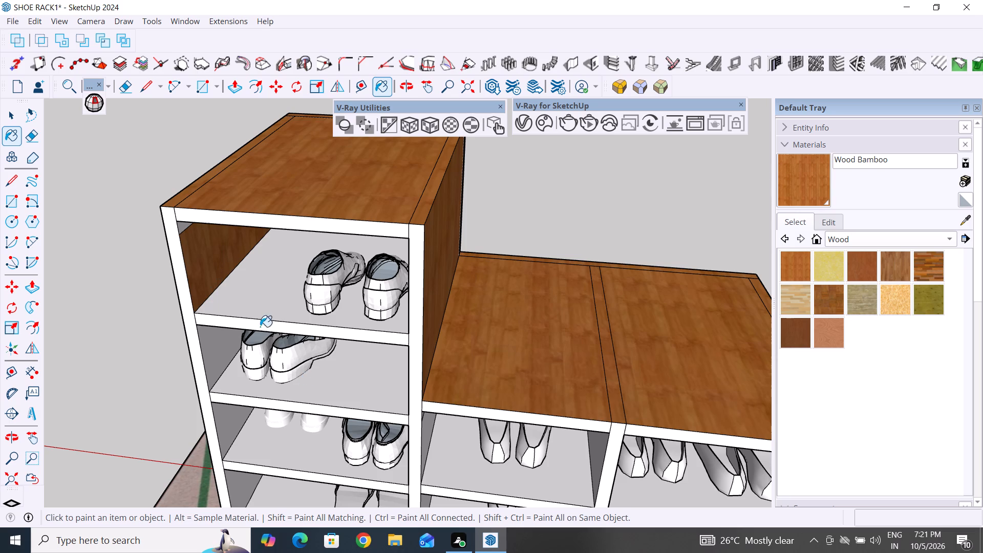
pyautogui.moveTo(275, 370); pyautogui.dragTo(251, 204, button='middle')
pyautogui.click(251, 155)
pyautogui.moveTo(280, 274); pyautogui.dragTo(332, 286, button='middle')
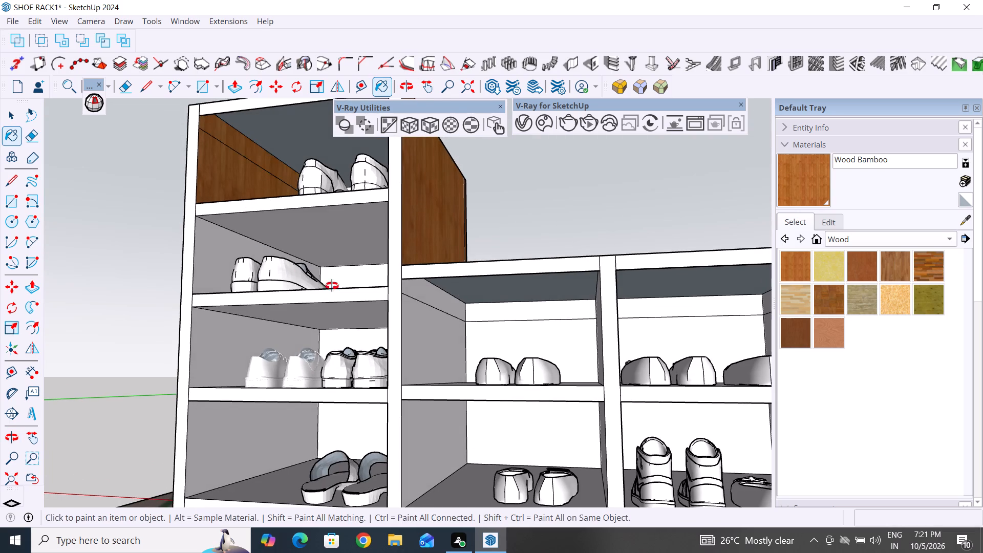
pyautogui.moveTo(332, 286); pyautogui.dragTo(375, 291, button='middle')
pyautogui.scroll(-1, 403, 332)
pyautogui.moveTo(413, 339); pyautogui.dragTo(500, 380, button='middle')
pyautogui.click(486, 200)
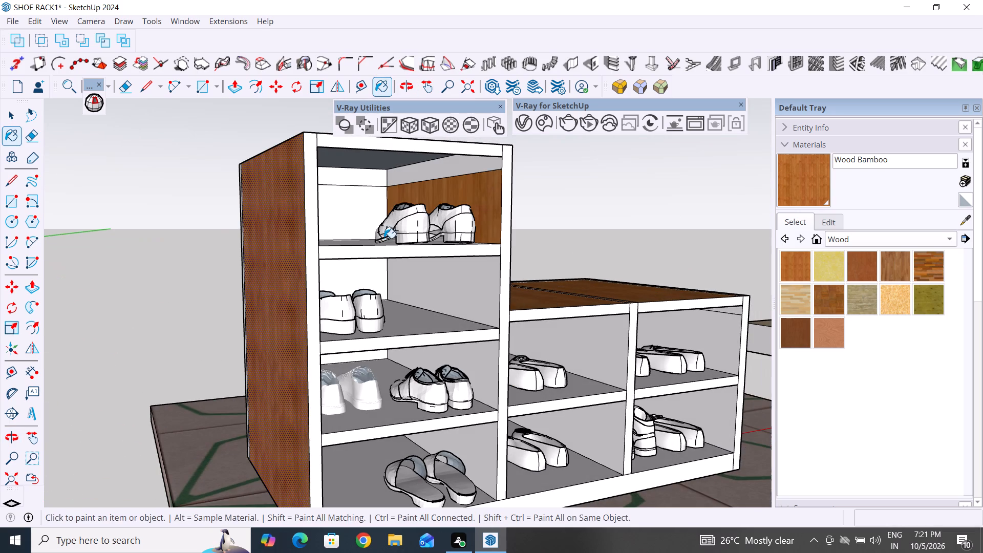
# Paint the back panel and the shelf surface of the tall section's top compartment with Wood Bamboo.
pyautogui.click(355, 213)
pyautogui.scroll(5, 371, 185)
pyautogui.click(344, 232)
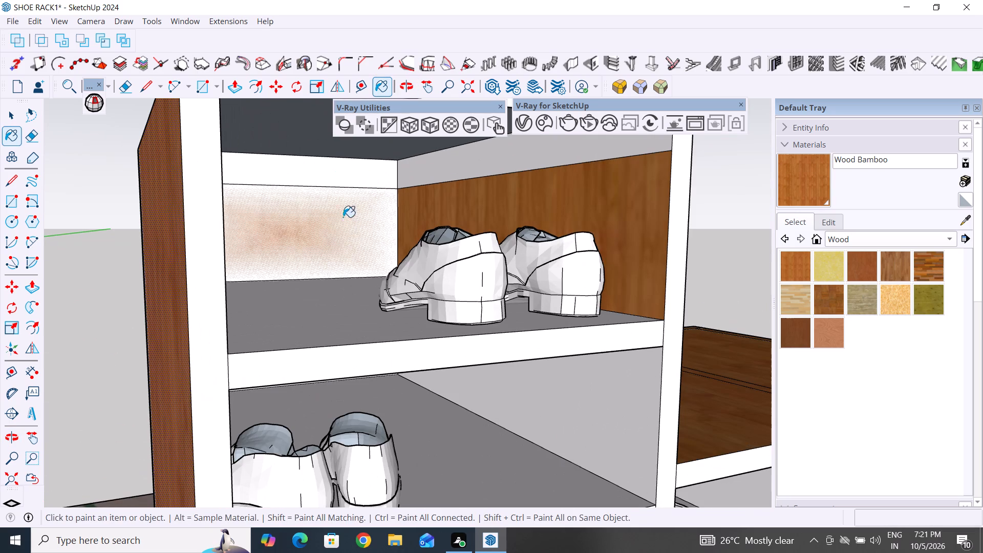
pyautogui.moveTo(359, 269); pyautogui.dragTo(281, 304, button='middle')
pyautogui.click(241, 388)
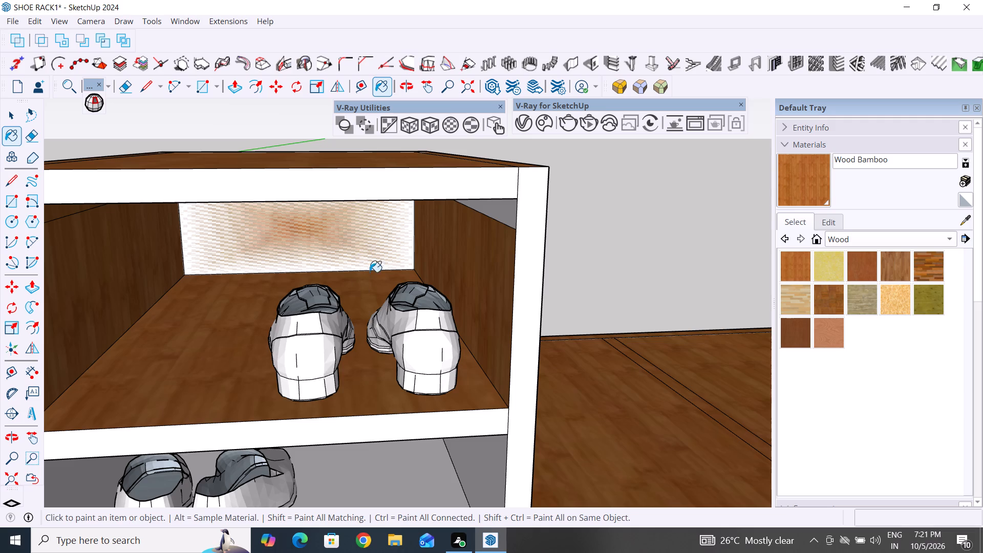
# Paint the top compartment's ceiling and the grey strip above its right inner wall with Wood Bamboo.
pyautogui.moveTo(432, 274); pyautogui.dragTo(500, 212, button='middle')
pyautogui.scroll(-9, 367, 353)
pyautogui.moveTo(388, 241); pyautogui.dragTo(345, 205, button='middle')
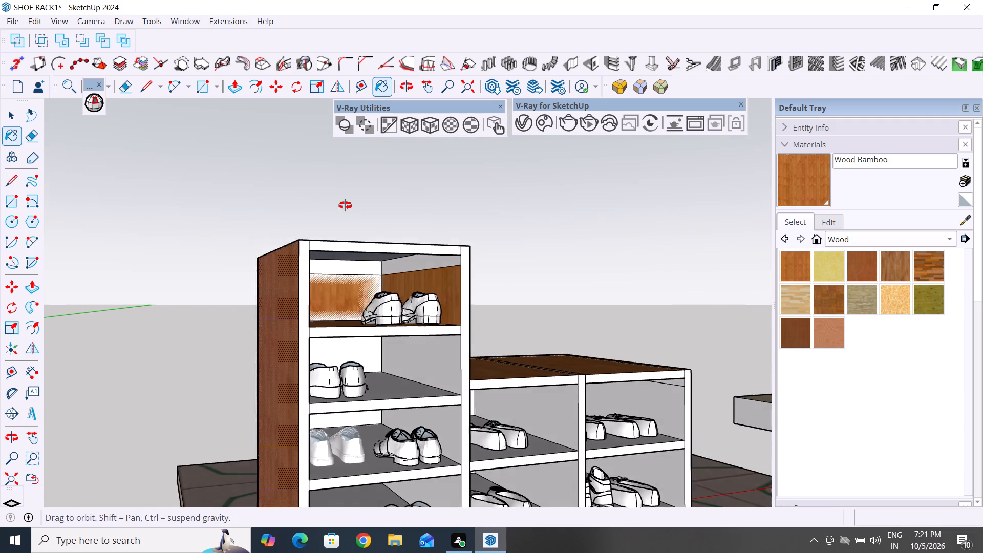
pyautogui.moveTo(345, 205); pyautogui.dragTo(332, 194, button='middle')
pyautogui.scroll(9, 357, 247)
pyautogui.click(342, 230)
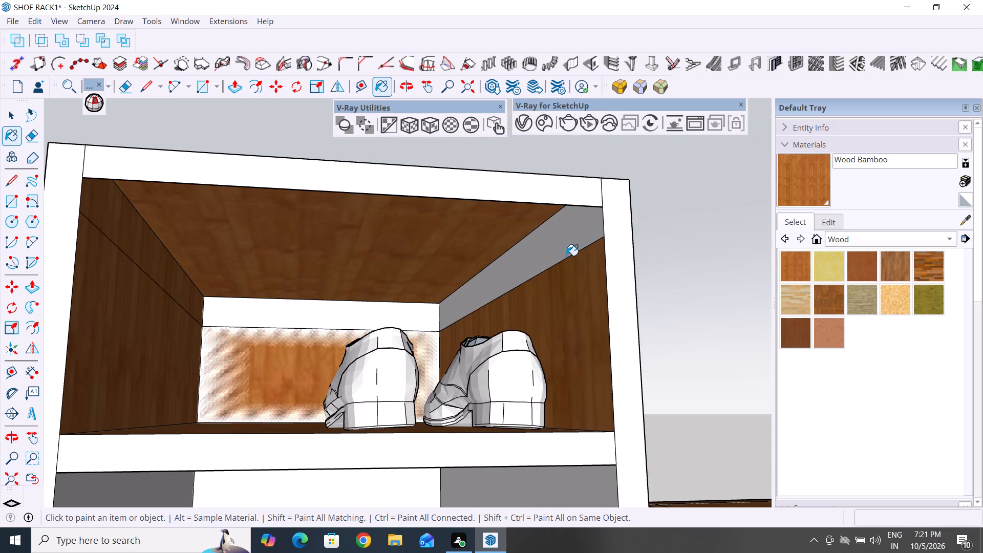
pyautogui.click(567, 247)
# Paint the underside and front edge of the tall section's uppermost shelf with Wood Bamboo.
pyautogui.scroll(-11, 552, 262)
pyautogui.moveTo(515, 365); pyautogui.dragTo(512, 334, button='middle')
pyautogui.scroll(4, 496, 322)
pyautogui.click(496, 331)
pyautogui.click(525, 303)
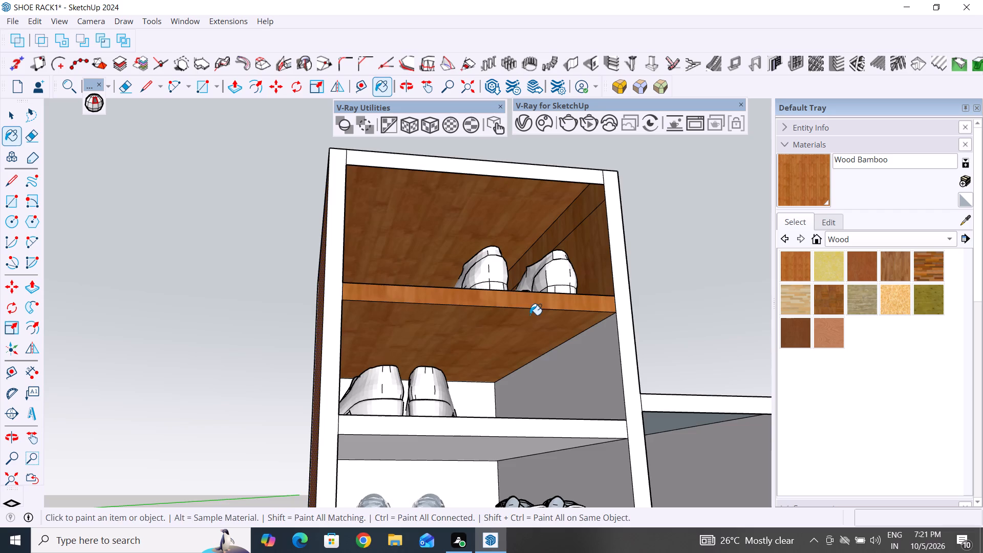
# Paint the tall section's second-compartment floor and side walls, plus the right upright's front edge, with Wood Bamboo.
pyautogui.moveTo(544, 378); pyautogui.dragTo(510, 517, button='middle')
pyautogui.click(518, 475)
pyautogui.click(584, 460)
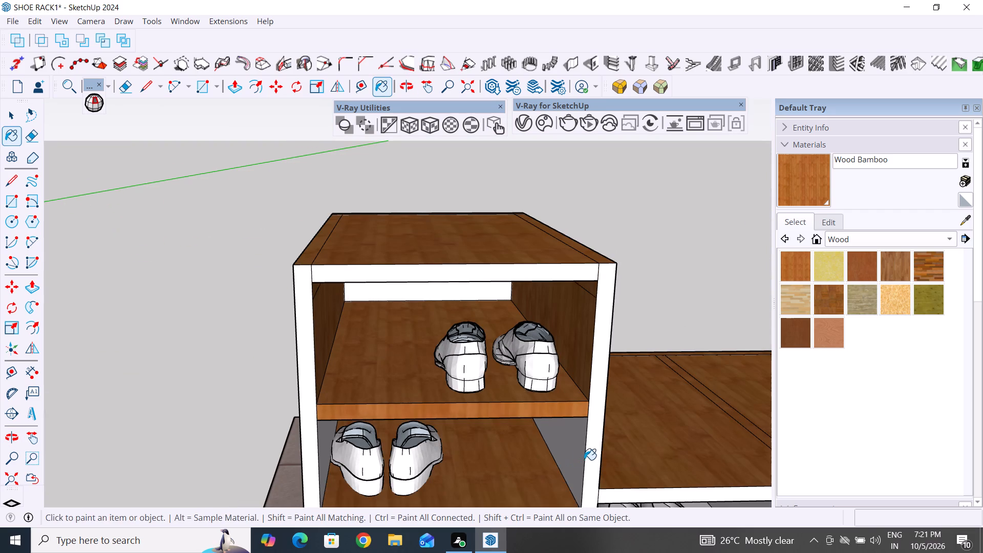
pyautogui.click(593, 440)
pyautogui.click(571, 456)
pyautogui.moveTo(577, 455); pyautogui.dragTo(599, 431, button='middle')
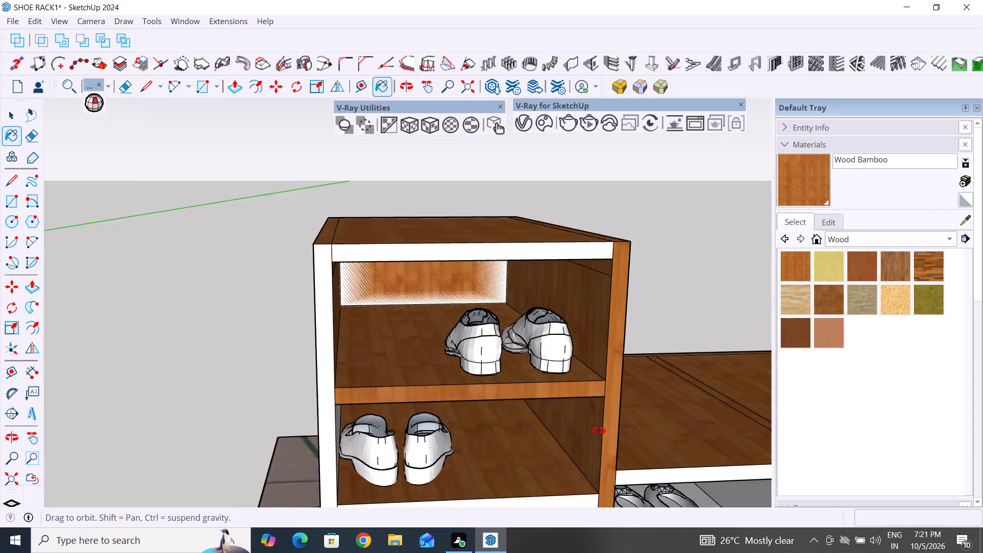
pyautogui.moveTo(599, 431); pyautogui.dragTo(388, 430, button='middle')
pyautogui.click(144, 402)
pyautogui.click(197, 400)
# Paint the second shelf's front edge and underside, and the third compartment's left wall, with Wood Bamboo.
pyautogui.scroll(-5, 329, 318)
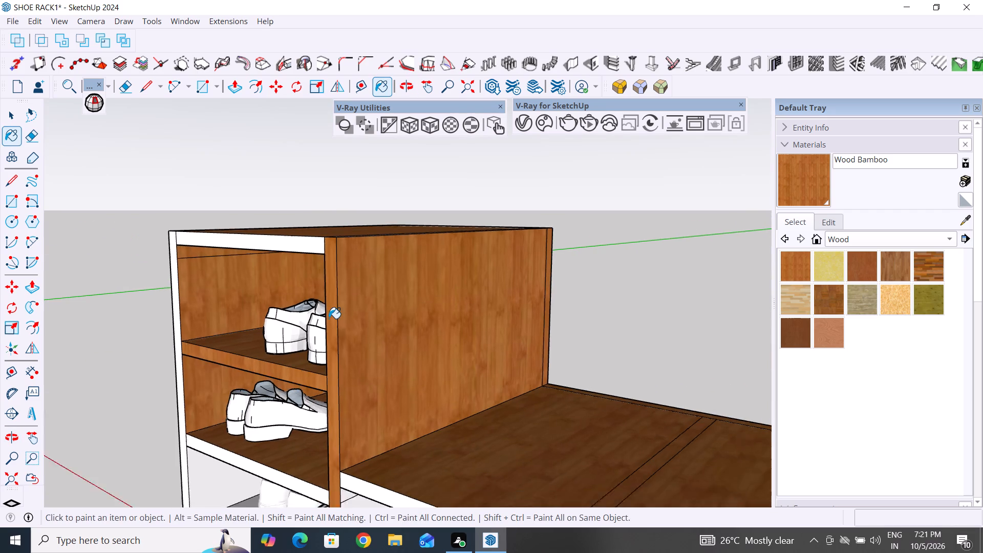
pyautogui.click(251, 419)
pyautogui.moveTo(239, 467); pyautogui.dragTo(243, 428, button='middle')
pyautogui.click(244, 428)
pyautogui.moveTo(247, 461); pyautogui.dragTo(408, 374, button='middle')
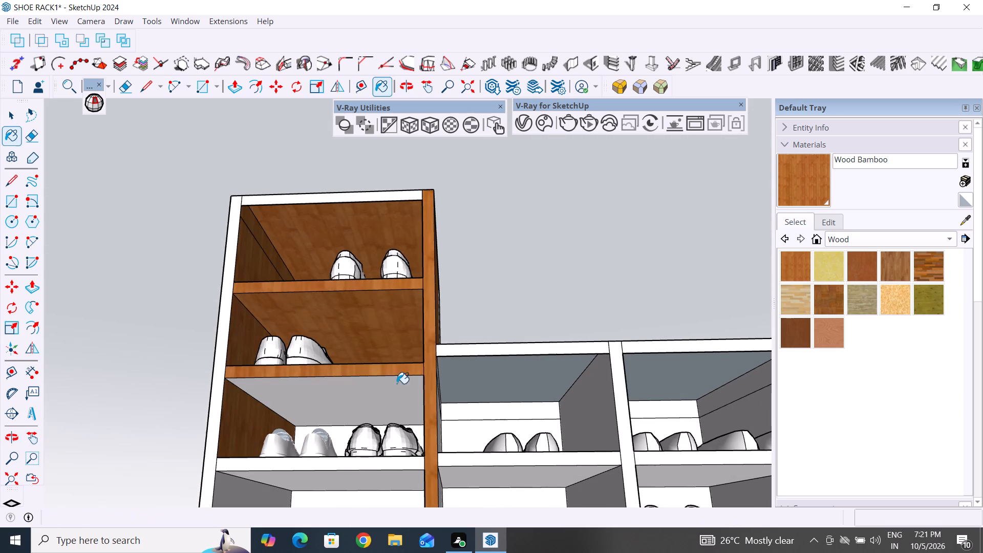
pyautogui.click(388, 392)
# Paint the right wall, floor and back panel of the tall section's third compartment with Wood Bamboo.
pyautogui.moveTo(378, 407); pyautogui.dragTo(514, 475, button='middle')
pyautogui.click(467, 449)
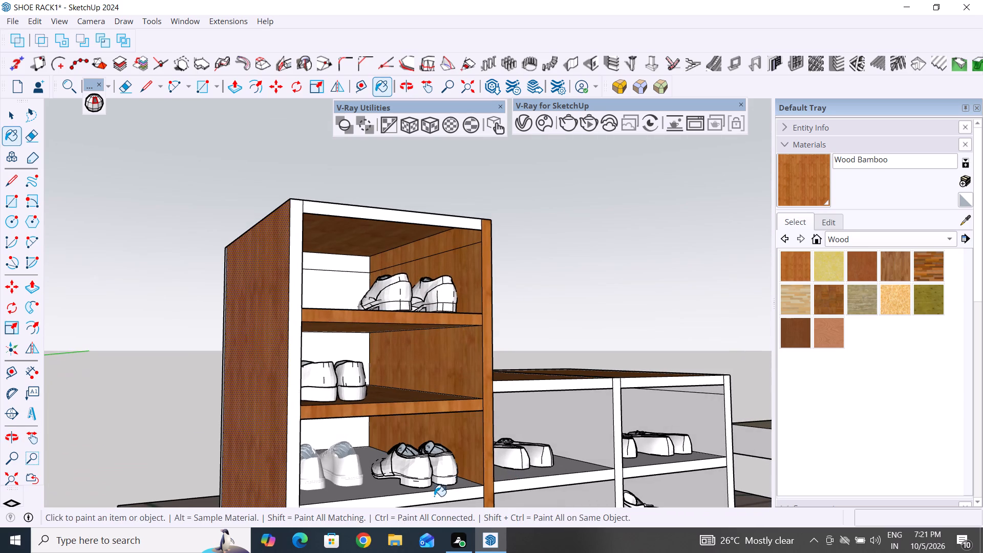
pyautogui.click(369, 494)
pyautogui.moveTo(448, 446); pyautogui.dragTo(349, 466, button='middle')
pyautogui.moveTo(327, 452); pyautogui.dragTo(334, 424, button='middle')
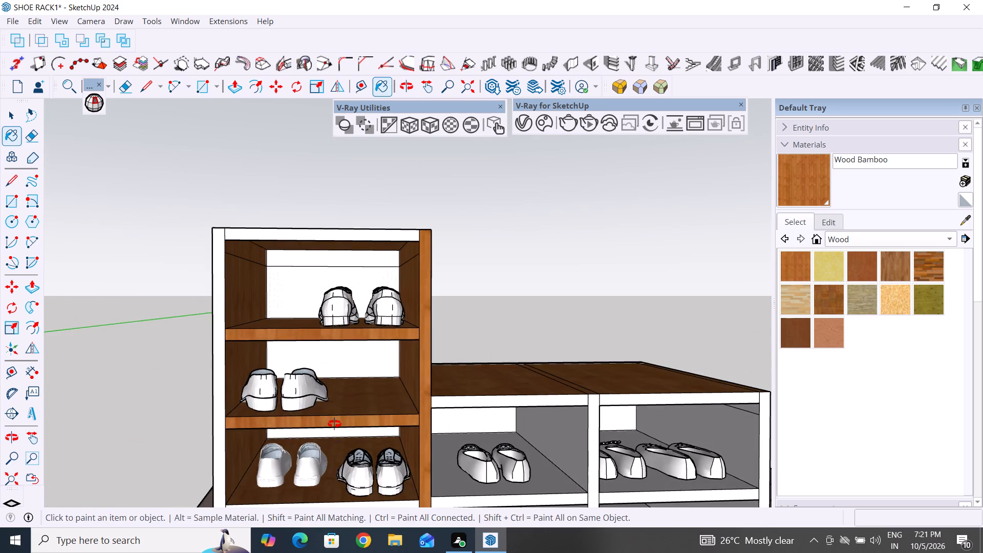
pyautogui.moveTo(334, 424); pyautogui.dragTo(335, 410, button='middle')
pyautogui.click(339, 431)
# Paint the back panel and left inner wall of the tall section's bottom compartment with Wood Bamboo.
pyautogui.scroll(-13, 339, 431)
pyautogui.scroll(2, 343, 482)
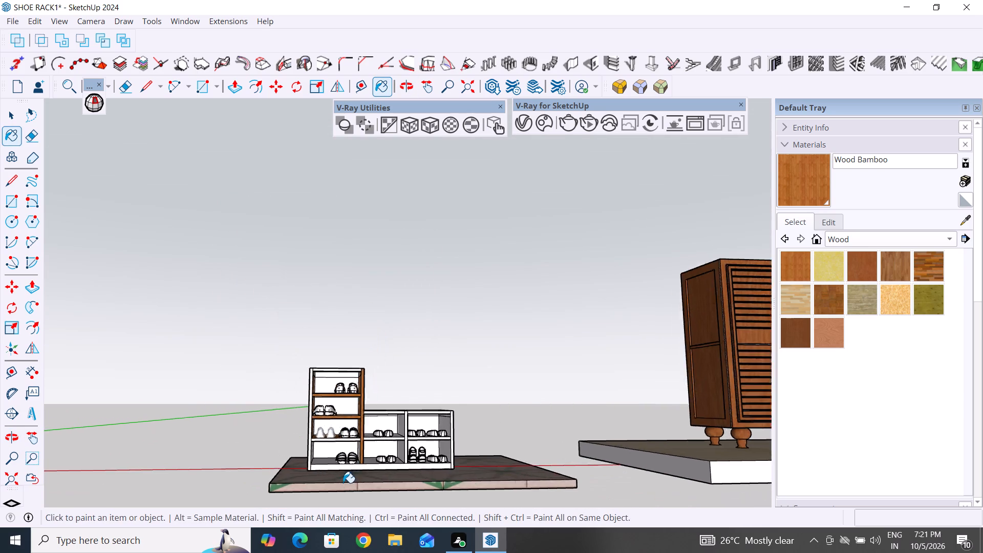
pyautogui.scroll(8, 343, 483)
pyautogui.click(329, 440)
pyautogui.click(288, 438)
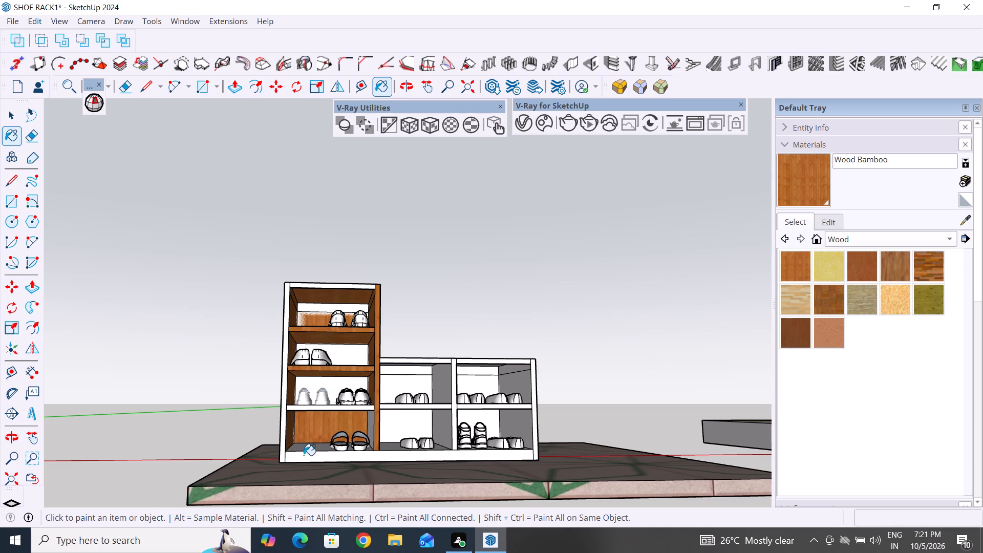
# Paint the rack's front base strip and the tall section's bottom compartment floor with Wood Bamboo.
pyautogui.click(305, 462)
pyautogui.scroll(10, 322, 462)
pyautogui.click(328, 453)
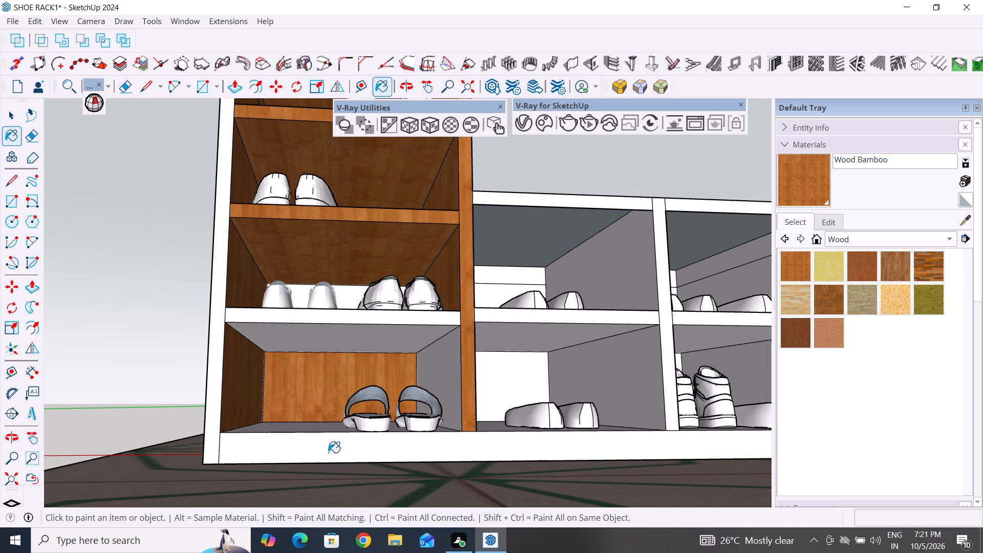
pyautogui.moveTo(340, 453); pyautogui.dragTo(341, 518, button='middle')
pyautogui.click(327, 475)
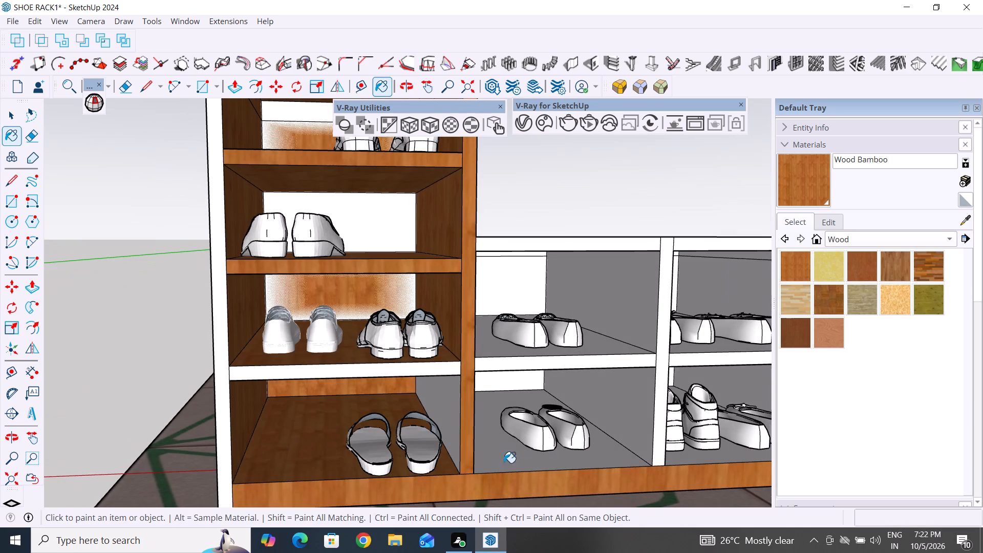
# Paint the floor, back and right wall of the low section's lower compartment beside the tall section with Wood Bamboo.
pyautogui.click(501, 460)
pyautogui.click(514, 384)
pyautogui.click(599, 405)
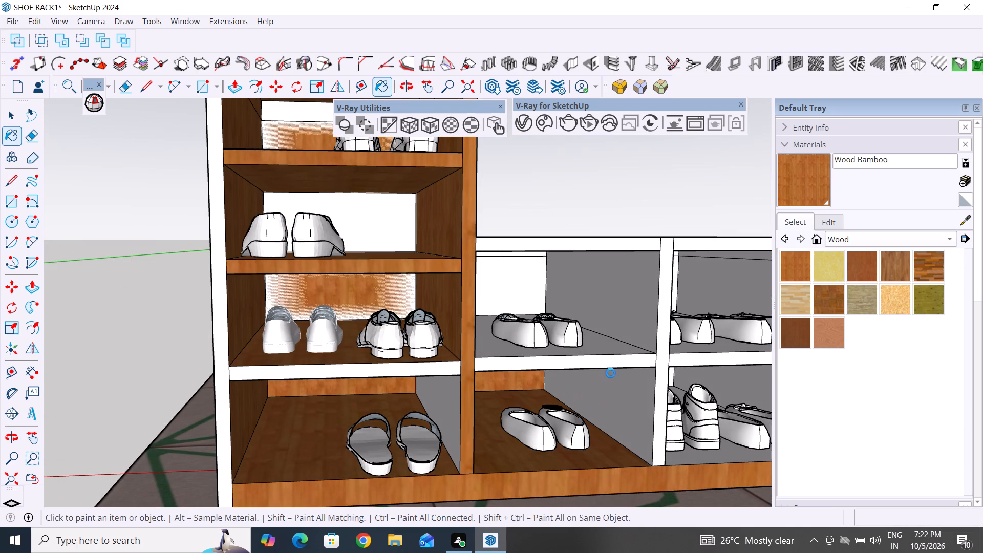
# Paint the shelf's front edge and top surface and the upper compartment's right wall in that same bay with Wood Bamboo.
pyautogui.click(617, 361)
pyautogui.click(590, 302)
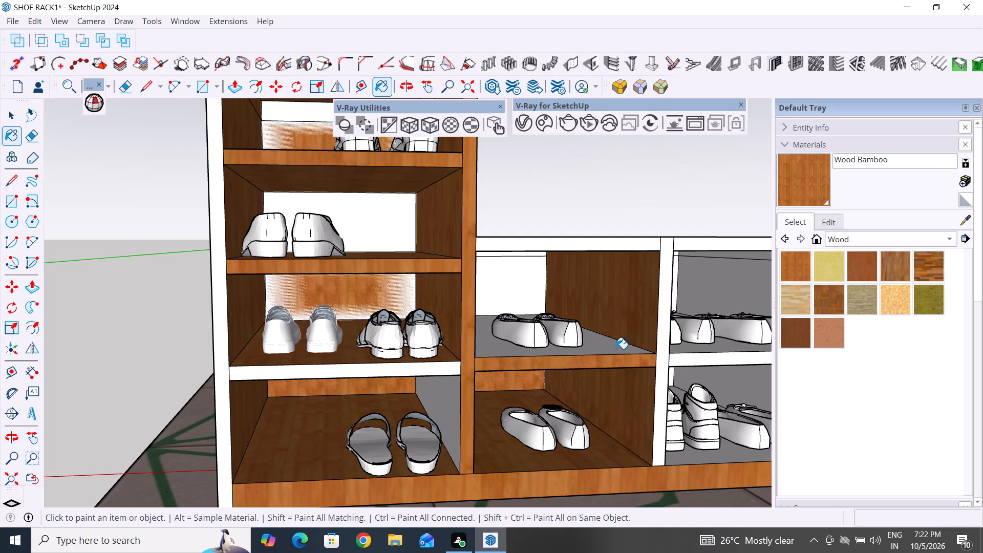
pyautogui.click(612, 350)
# Paint the left walls of that bay's upper and lower compartments and the upper back panel with Wood Bamboo.
pyautogui.moveTo(620, 382); pyautogui.dragTo(478, 388, button='middle')
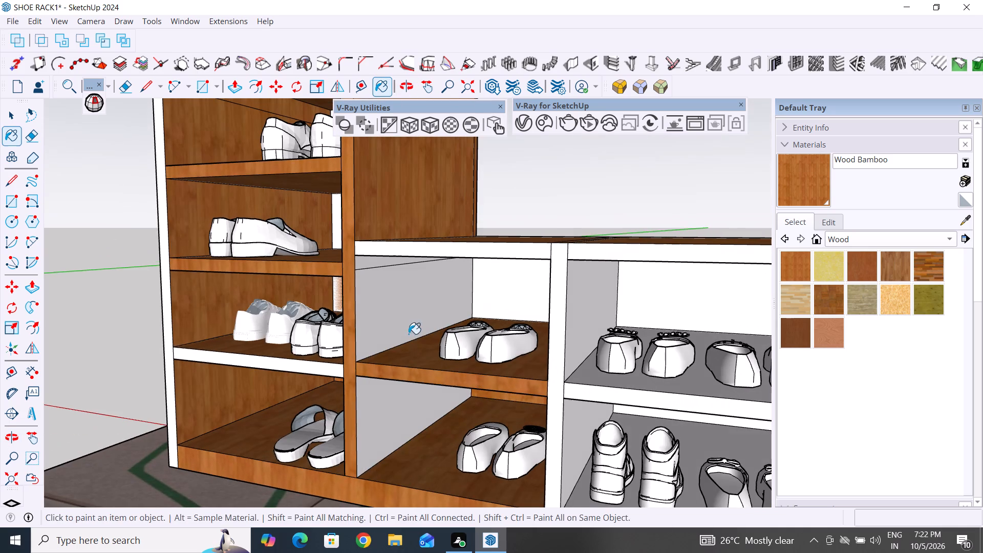
pyautogui.click(376, 294)
pyautogui.click(387, 440)
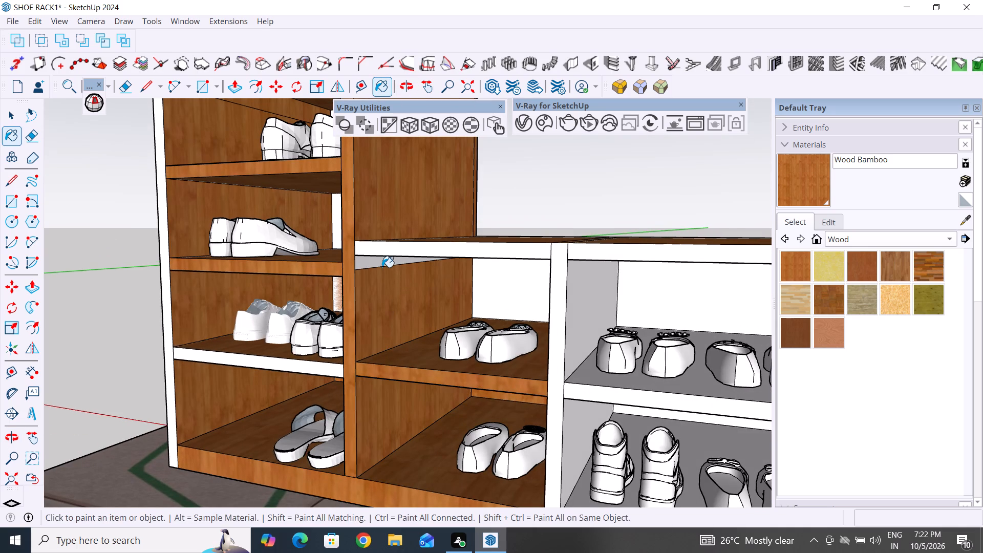
pyautogui.click(382, 267)
pyautogui.moveTo(409, 285); pyautogui.dragTo(500, 279, button='middle')
pyautogui.click(514, 279)
pyautogui.scroll(4, 521, 278)
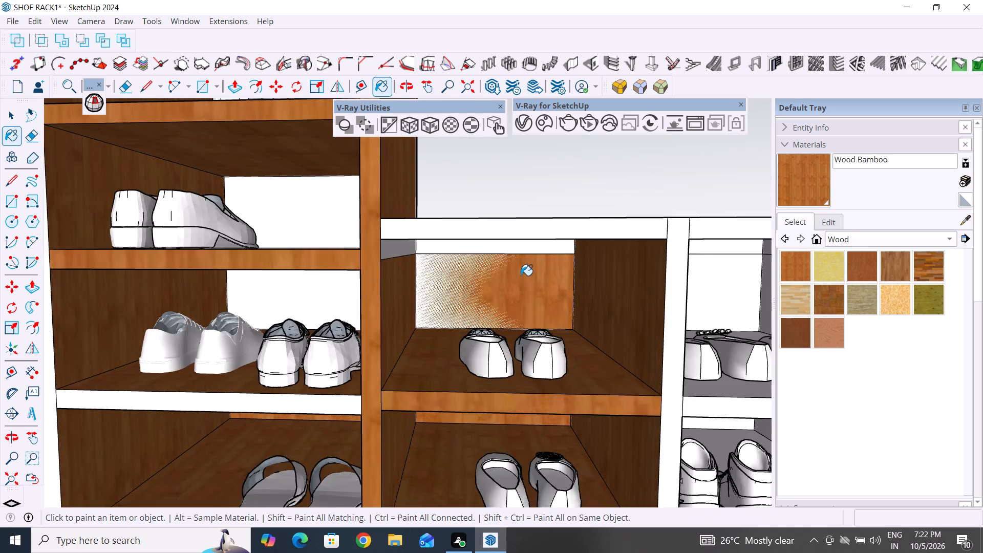
# Paint the upper compartment's left wall strip and ceiling, and the underside of its shelf, with Wood Bamboo.
pyautogui.moveTo(519, 272); pyautogui.dragTo(429, 215, button='middle')
pyautogui.click(367, 228)
pyautogui.click(402, 192)
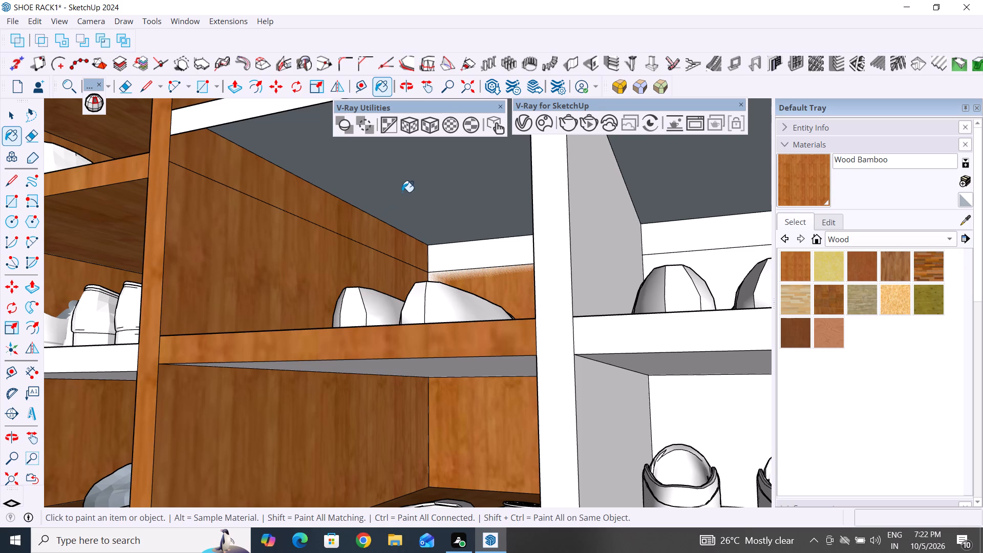
pyautogui.moveTo(444, 383); pyautogui.dragTo(447, 331, button='middle')
pyautogui.click(463, 305)
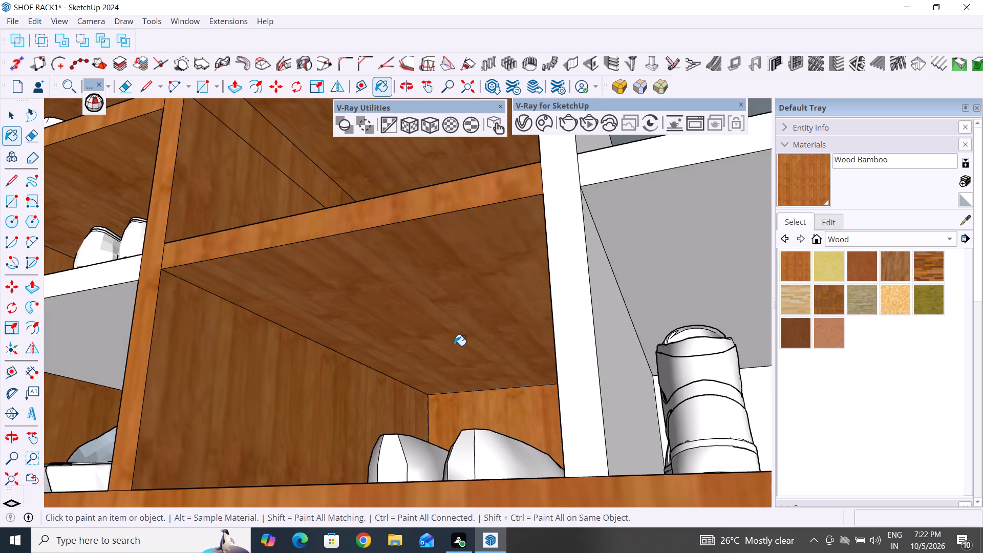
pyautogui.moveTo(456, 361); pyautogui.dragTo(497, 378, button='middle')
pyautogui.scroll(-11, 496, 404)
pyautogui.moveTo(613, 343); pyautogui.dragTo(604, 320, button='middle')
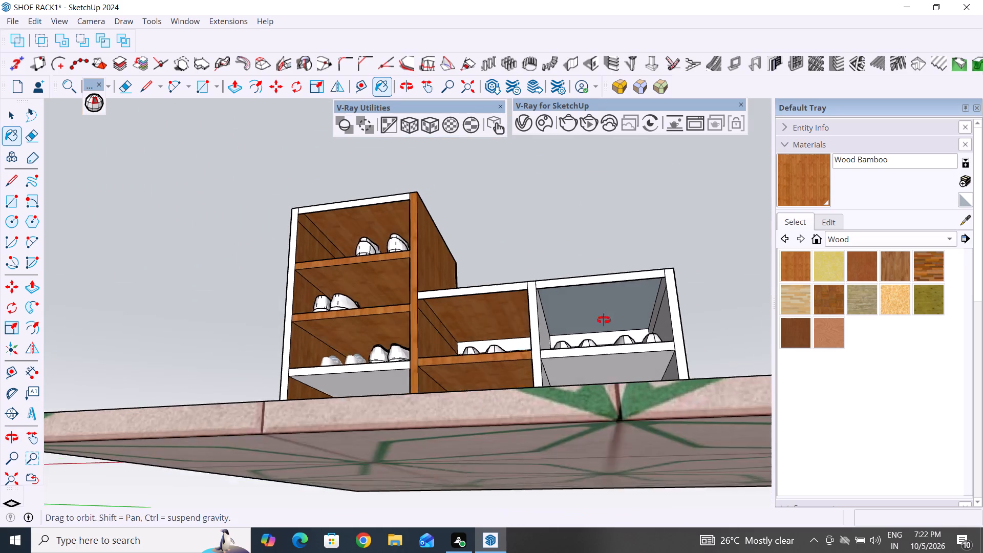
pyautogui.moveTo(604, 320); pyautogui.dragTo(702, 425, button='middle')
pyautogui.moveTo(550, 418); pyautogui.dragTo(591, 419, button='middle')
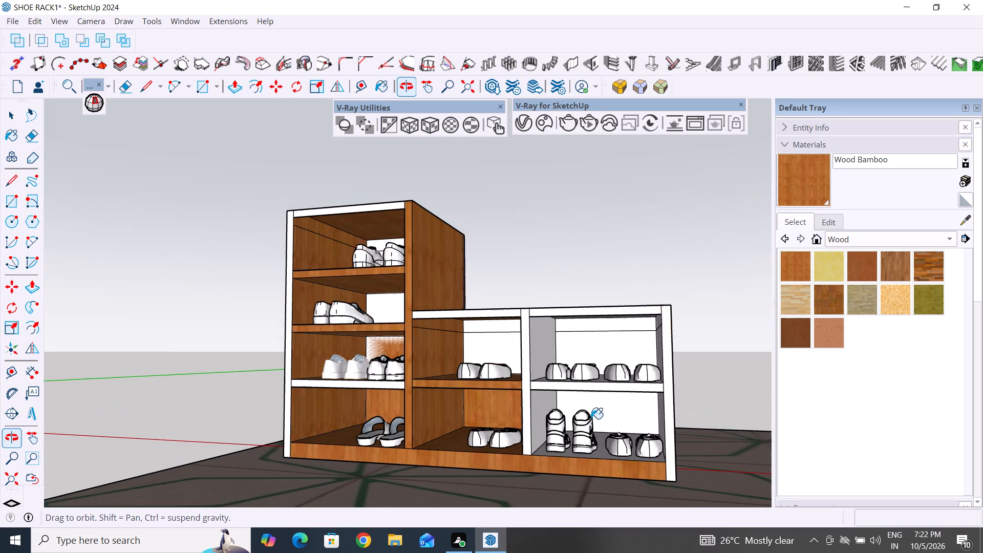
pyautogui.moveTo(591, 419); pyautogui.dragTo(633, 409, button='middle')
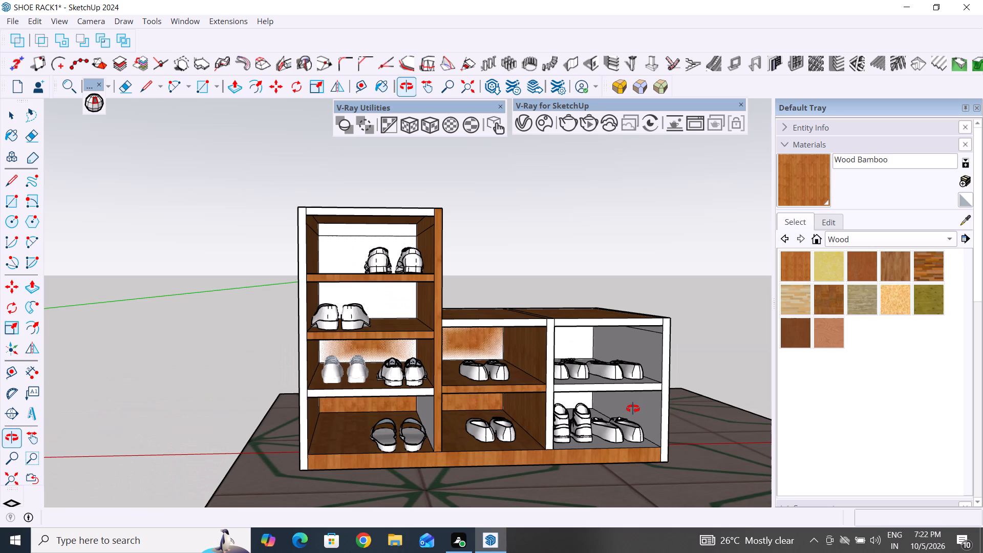
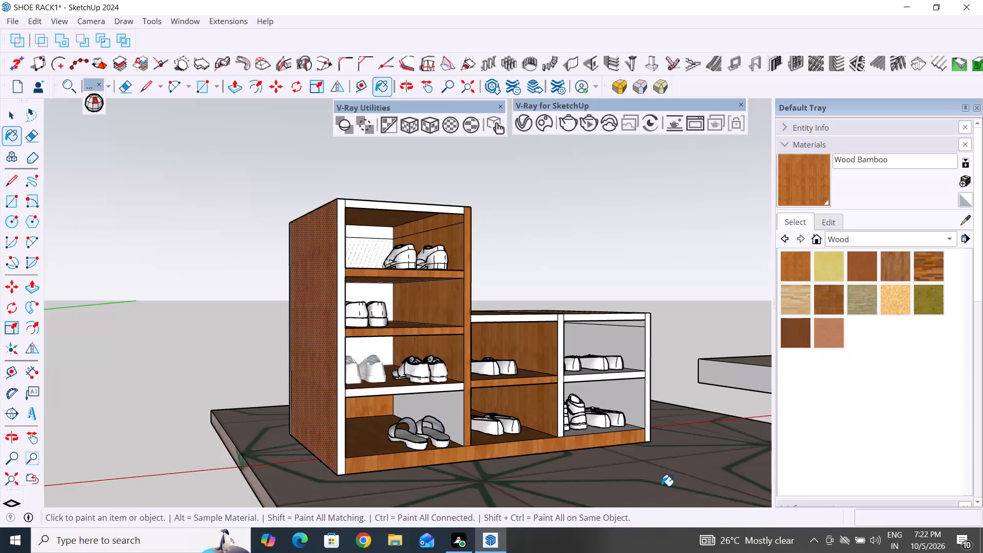
# Paint the right walls of the upper and lower compartments in the low section's outer bay with Wood Bamboo.
pyautogui.scroll(4, 522, 379)
pyautogui.scroll(8, 628, 399)
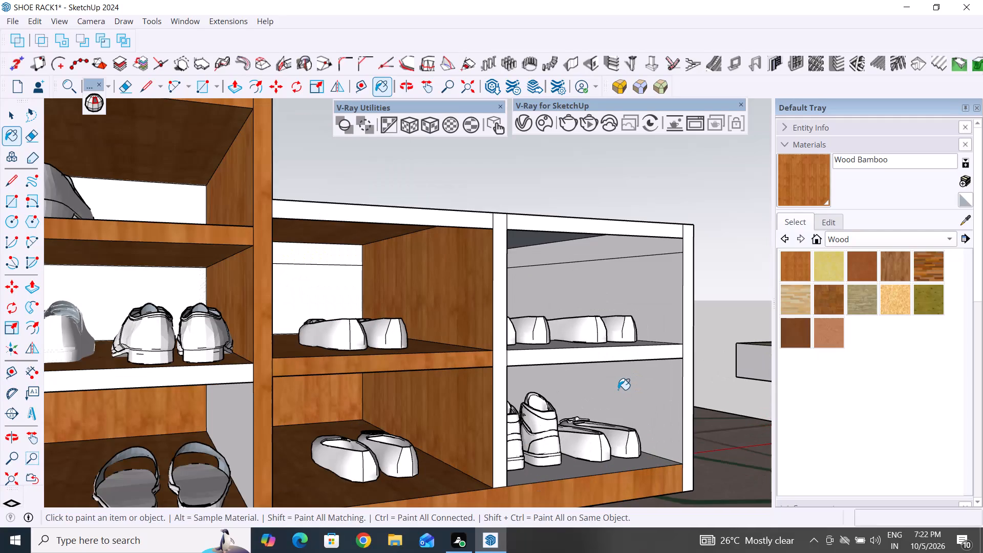
pyautogui.click(633, 394)
pyautogui.click(661, 294)
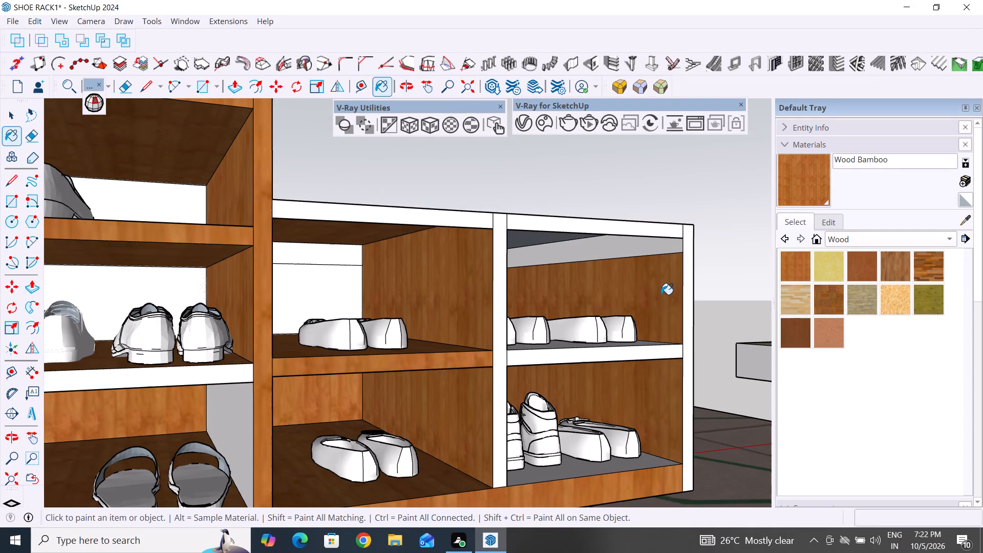
# Paint that bay's end panel, shelf, divider and top front edges, plus the shelf's top surface, with Wood Bamboo.
pyautogui.click(683, 289)
pyautogui.scroll(6, 685, 291)
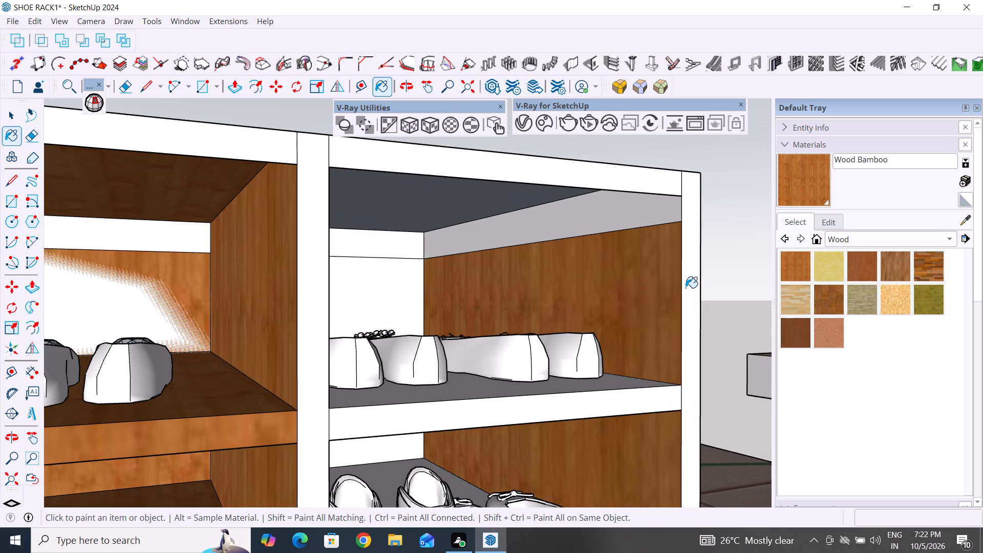
pyautogui.click(686, 281)
pyautogui.click(592, 411)
pyautogui.moveTo(604, 423); pyautogui.dragTo(606, 442, button='middle')
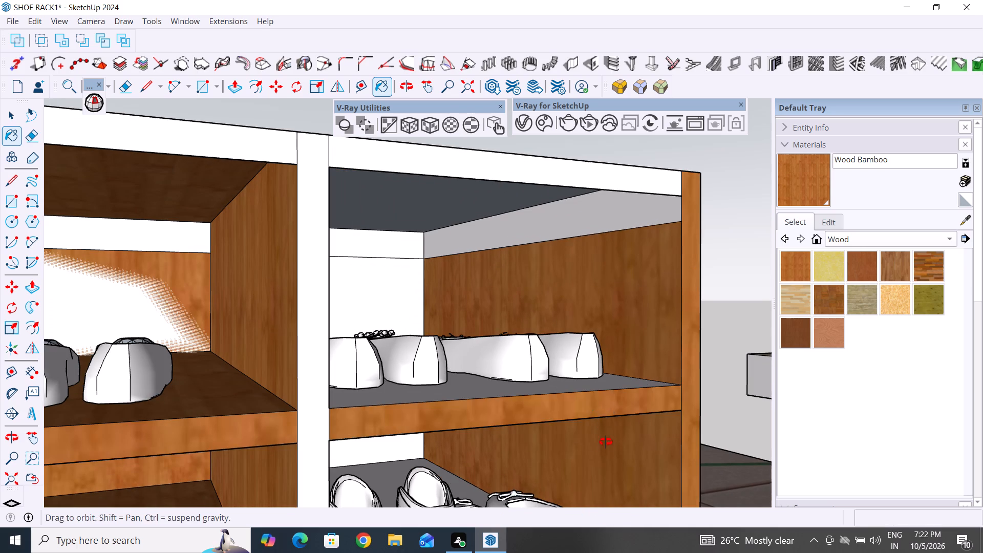
pyautogui.moveTo(606, 442); pyautogui.dragTo(604, 486, button='middle')
pyautogui.click(589, 450)
pyautogui.scroll(-4, 591, 283)
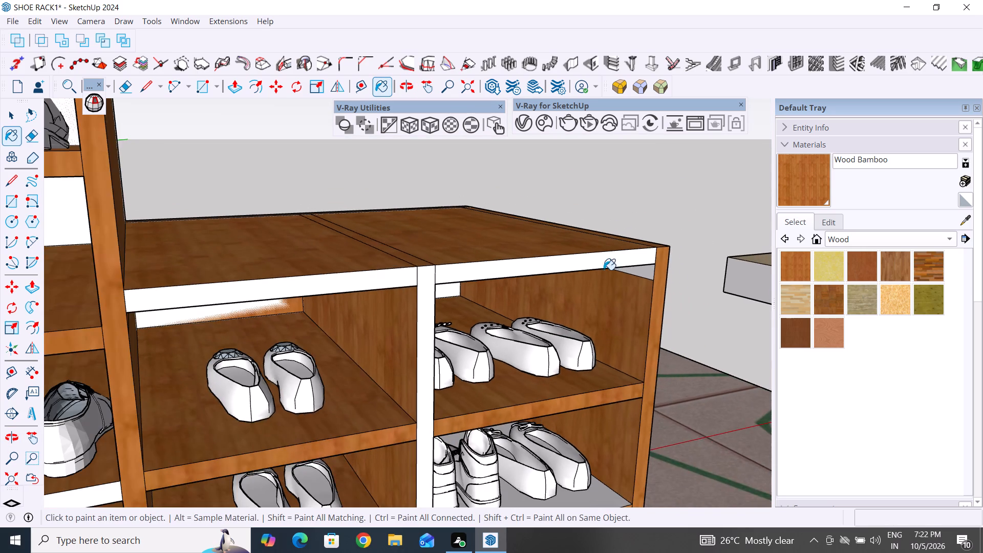
pyautogui.moveTo(605, 316); pyautogui.dragTo(607, 262, button='middle')
pyautogui.click(422, 282)
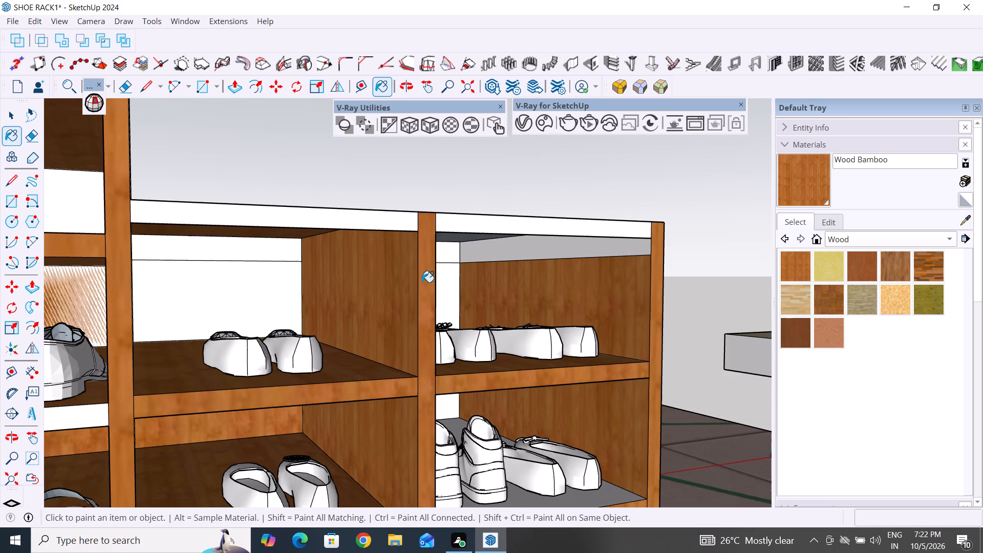
pyautogui.click(492, 226)
# Paint the back panels and left walls of the outer bay's upper and lower compartments with Wood Bamboo.
pyautogui.moveTo(535, 274); pyautogui.dragTo(440, 282, button='middle')
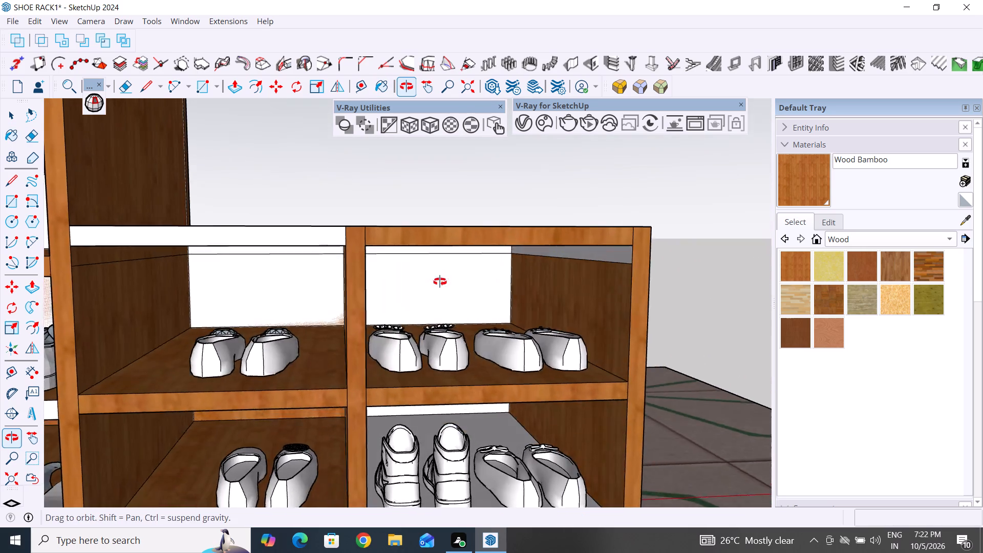
pyautogui.moveTo(440, 282); pyautogui.dragTo(391, 264, button='middle')
pyautogui.click(496, 270)
pyautogui.click(349, 297)
pyautogui.moveTo(454, 424); pyautogui.dragTo(368, 407, button='middle')
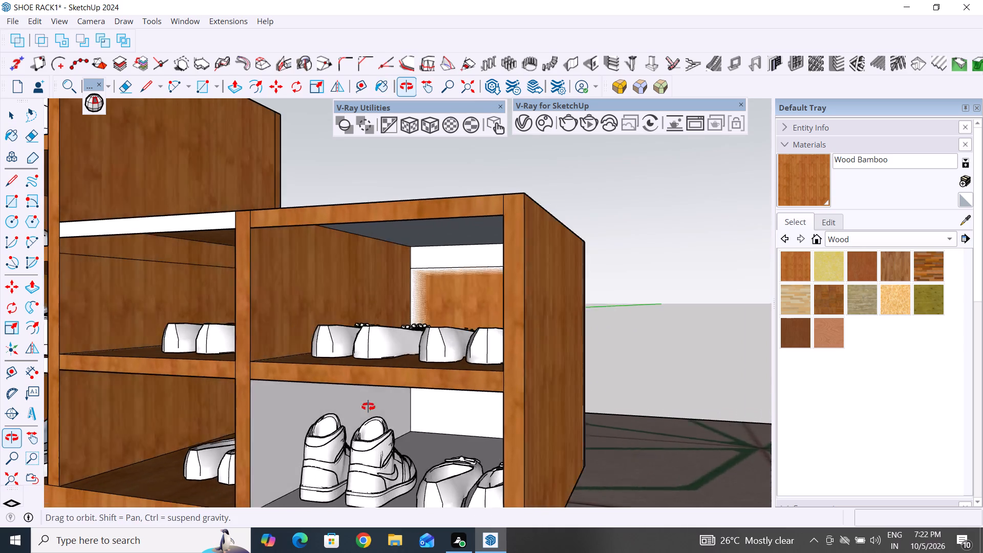
pyautogui.moveTo(368, 407); pyautogui.dragTo(364, 405, button='middle')
pyautogui.click(311, 390)
pyautogui.moveTo(423, 407); pyautogui.dragTo(567, 388, button='middle')
pyautogui.click(499, 389)
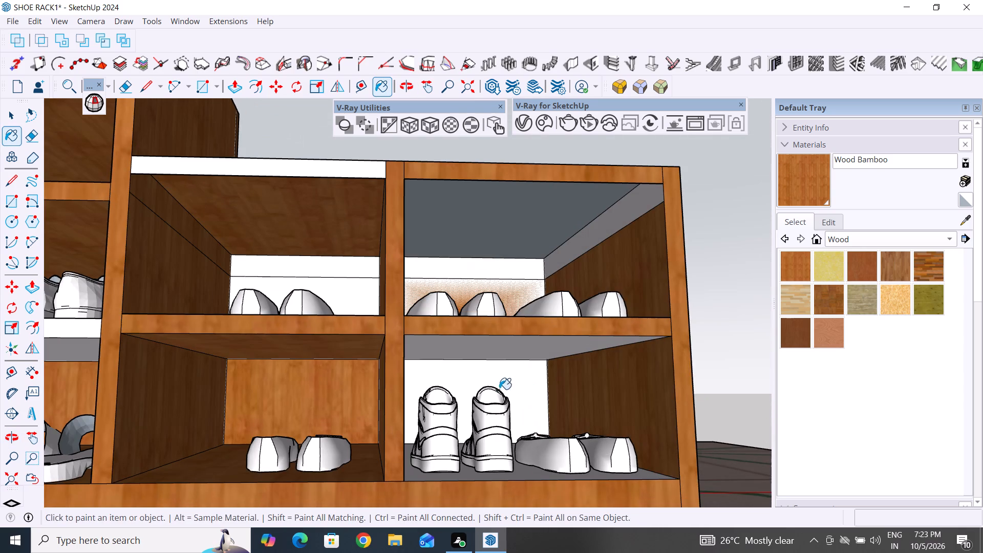
# Paint the outer bay's lower compartment floor and the middle bay's top front edge with Wood Bamboo.
pyautogui.scroll(-5, 528, 413)
pyautogui.moveTo(528, 413); pyautogui.dragTo(506, 495, button='middle')
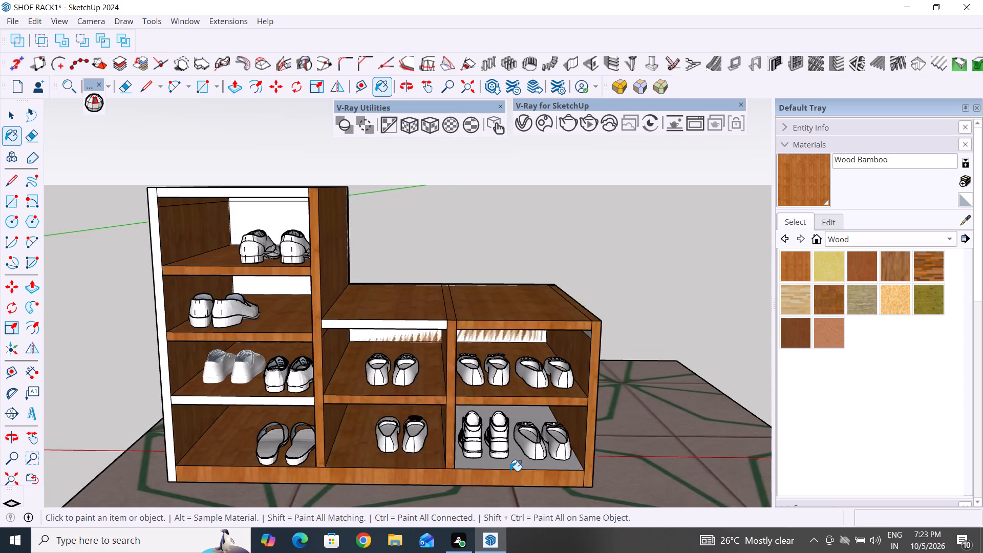
pyautogui.scroll(5, 510, 471)
pyautogui.click(519, 456)
pyautogui.scroll(1, 594, 455)
pyautogui.moveTo(599, 455); pyautogui.dragTo(614, 489, button='middle')
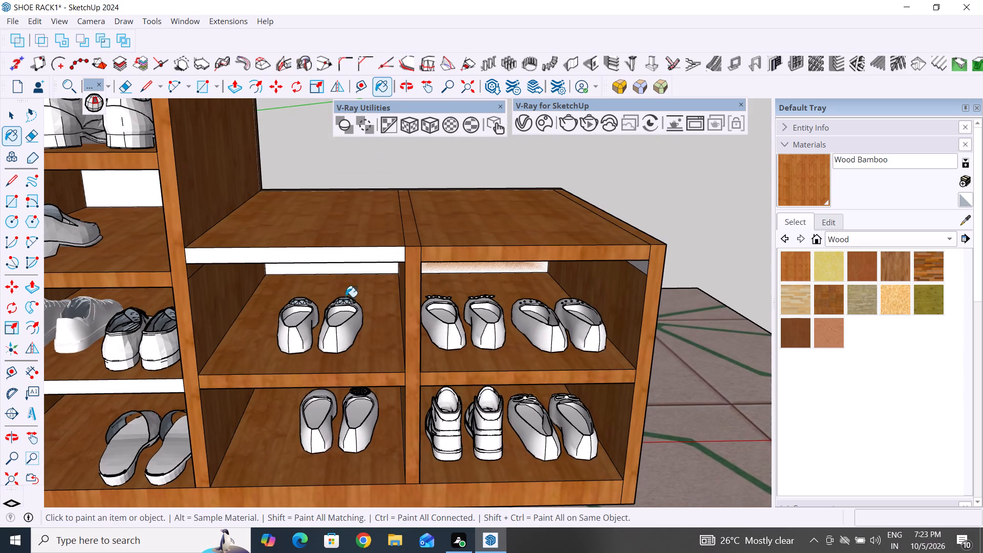
pyautogui.click(299, 261)
# Paint the front edges of the tall section's outer side panel and top panel with Wood Bamboo.
pyautogui.moveTo(278, 310); pyautogui.dragTo(287, 266, button='middle')
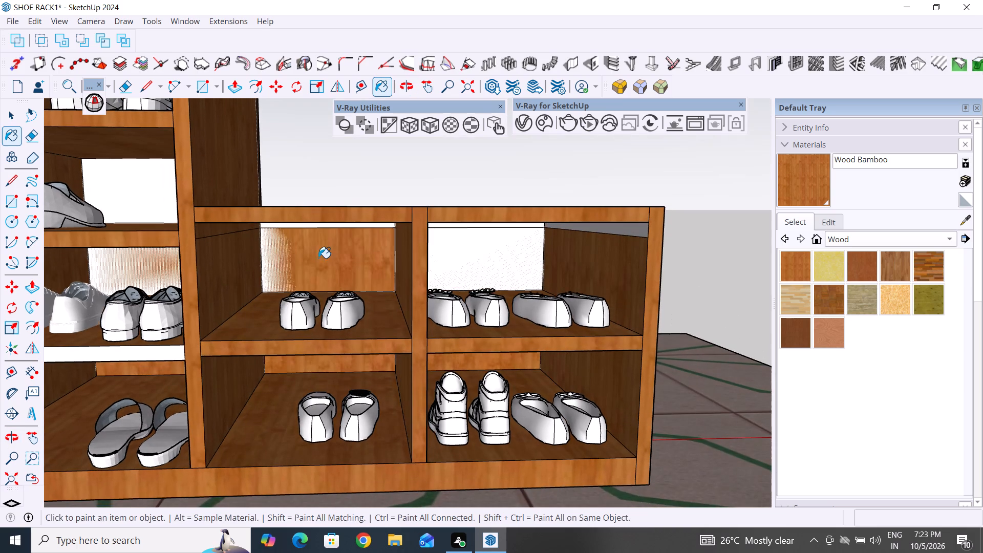
pyautogui.scroll(-8, 533, 382)
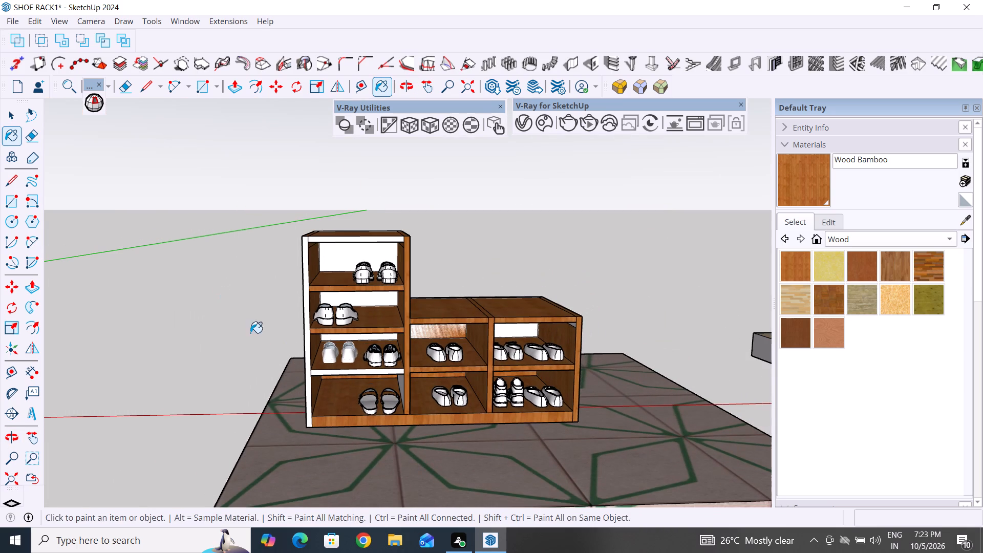
pyautogui.moveTo(257, 338); pyautogui.dragTo(376, 401, button='middle')
pyautogui.scroll(10, 376, 401)
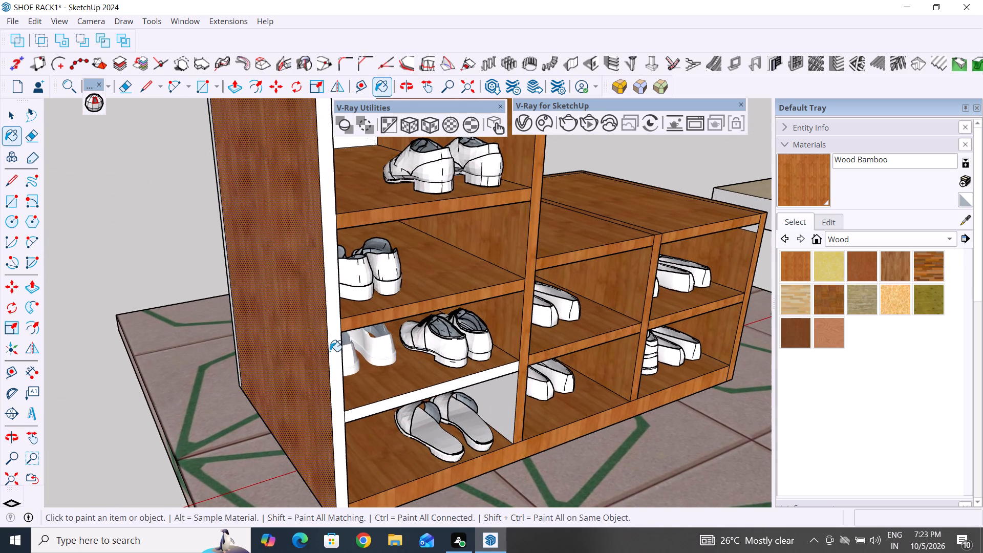
pyautogui.click(330, 351)
pyautogui.scroll(-6, 341, 401)
pyautogui.scroll(5, 383, 225)
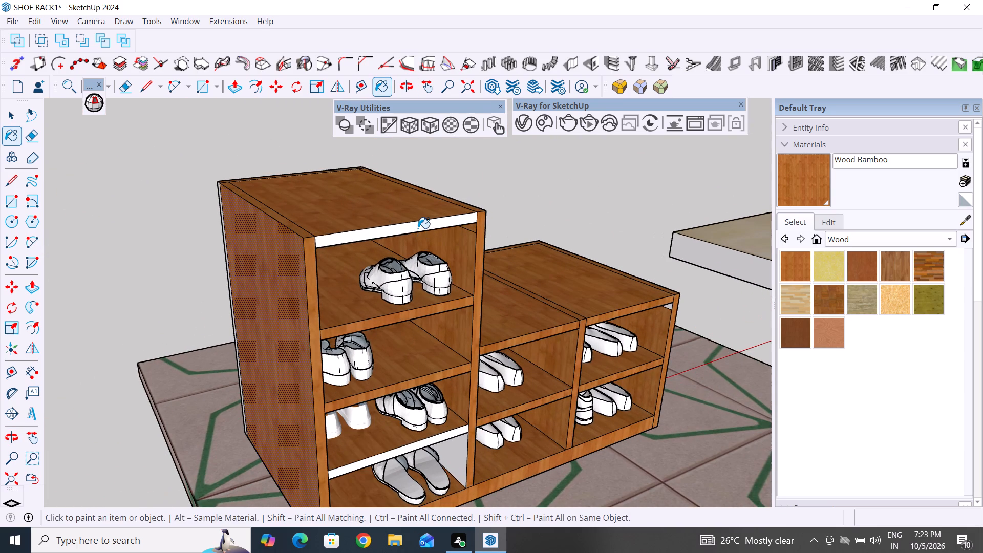
pyautogui.click(422, 232)
pyautogui.scroll(10, 421, 228)
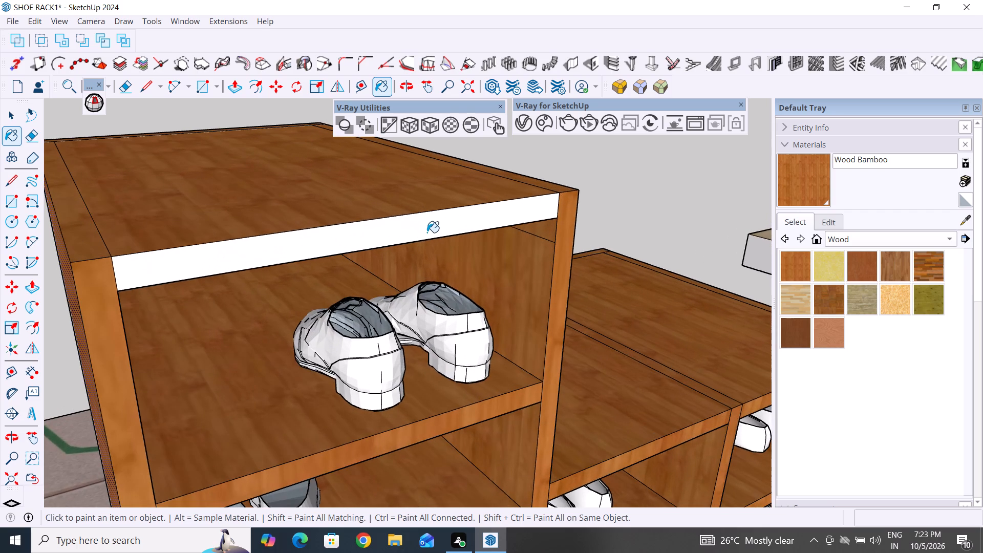
pyautogui.click(427, 232)
# Paint the narrow rear edge strip of the tall section's outer side panel with Wood Bamboo and clear the selection.
pyautogui.scroll(-12, 515, 244)
pyautogui.moveTo(291, 369); pyautogui.dragTo(658, 361, button='middle')
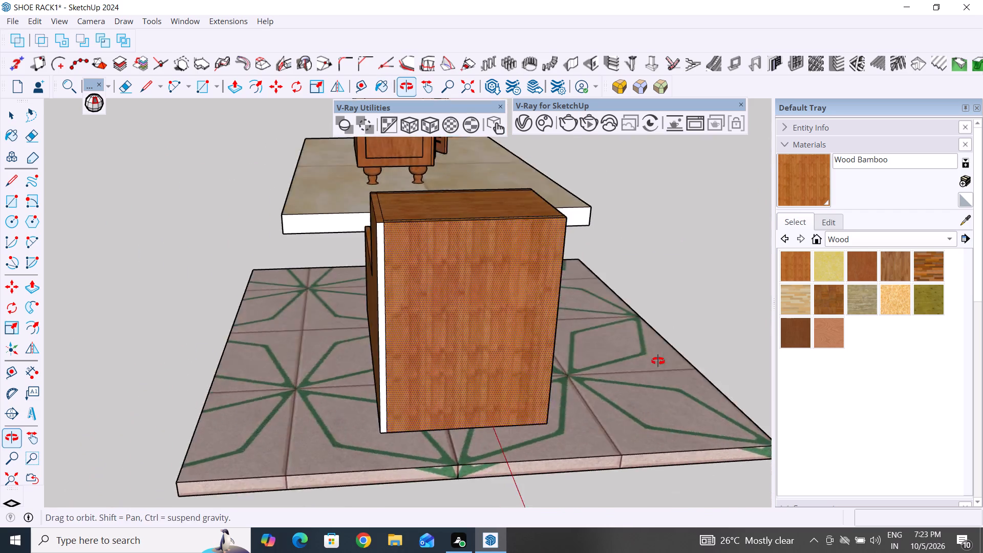
pyautogui.moveTo(658, 361); pyautogui.dragTo(704, 350, button='middle')
pyautogui.scroll(16, 425, 325)
pyautogui.click(413, 297)
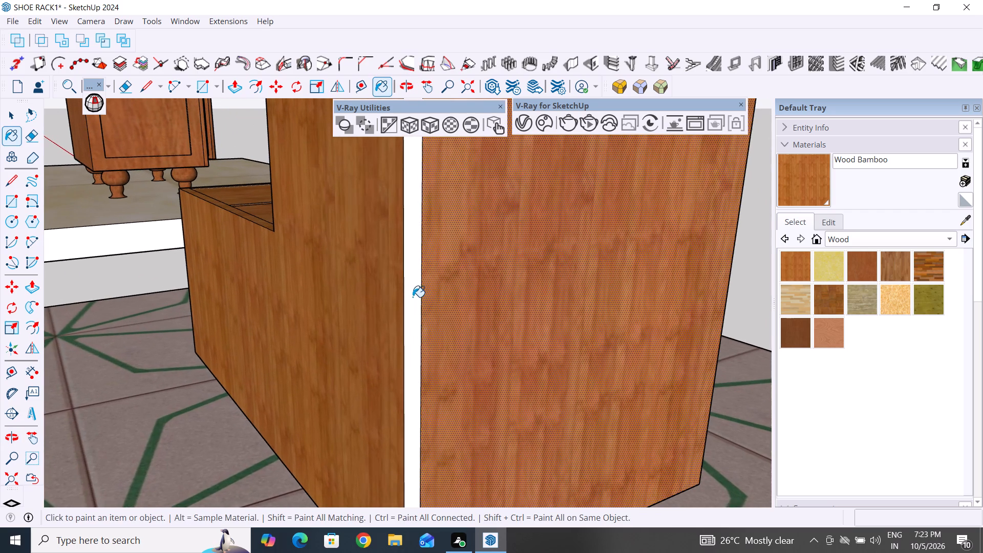
pyautogui.scroll(-17, 413, 297)
pyautogui.moveTo(610, 357); pyautogui.dragTo(602, 361, button='middle')
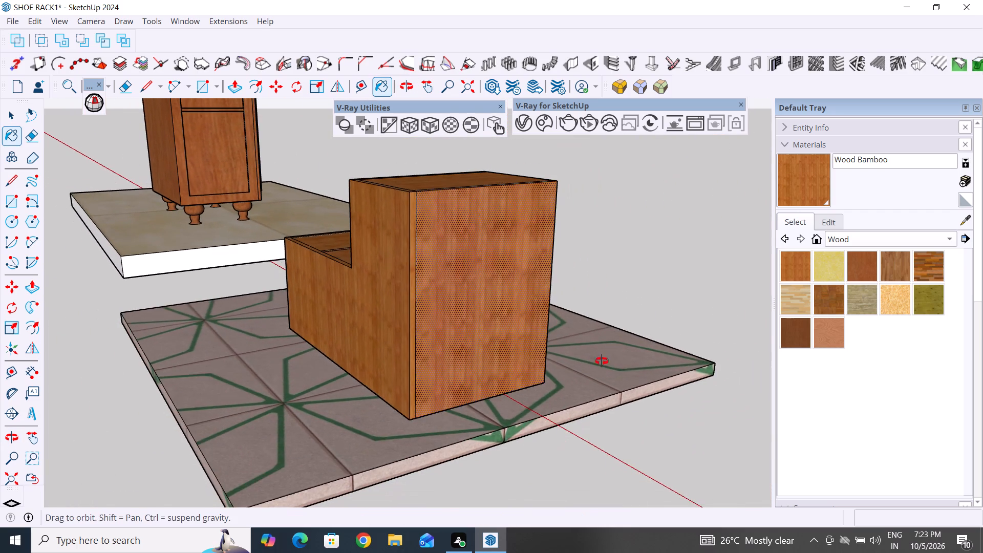
pyautogui.moveTo(602, 361); pyautogui.dragTo(204, 427, button='middle')
pyautogui.click(12, 114)
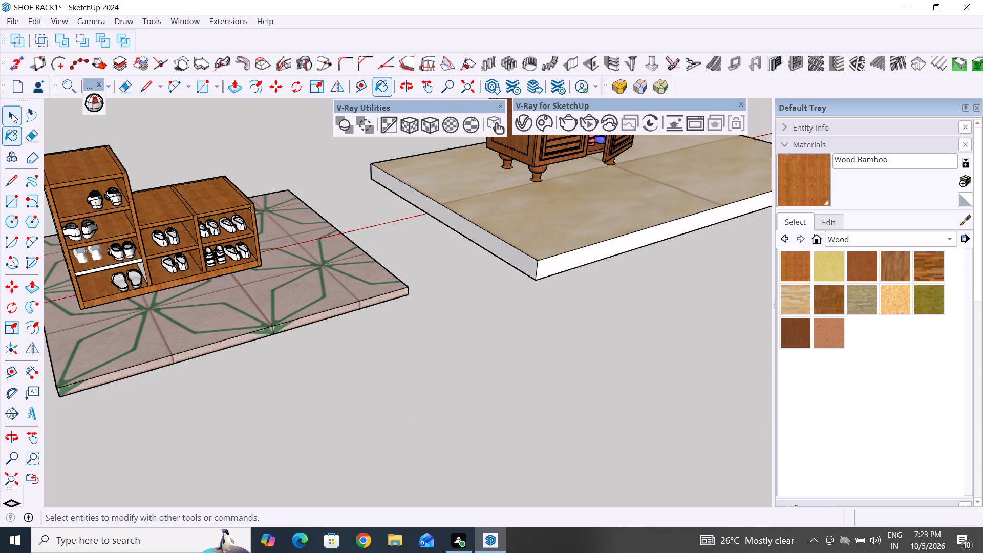
pyautogui.click(255, 459)
# Paint the shoes in the tall section's top compartment with Color A07 from the Colors library.
pyautogui.scroll(-5, 548, 411)
pyautogui.scroll(3, 236, 284)
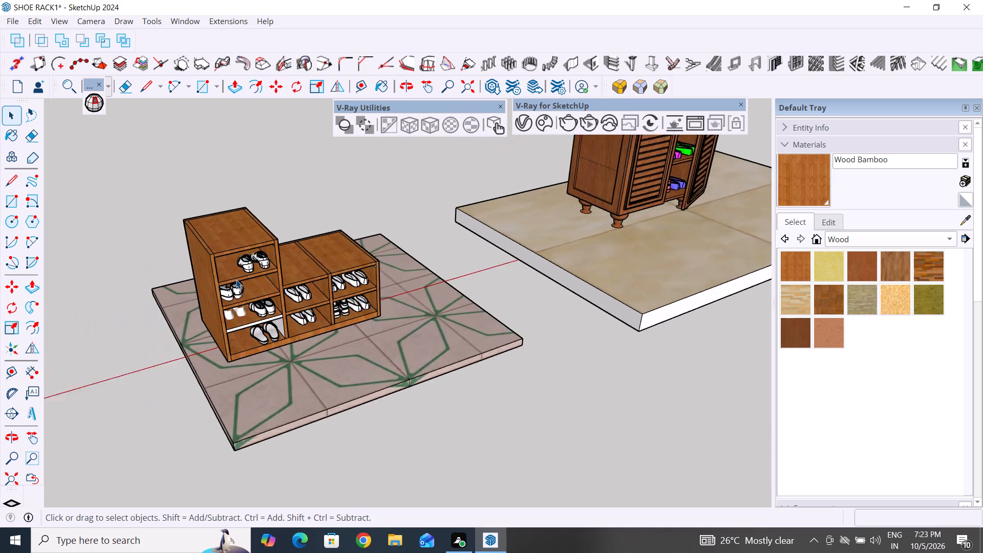
pyautogui.scroll(5, 236, 280)
pyautogui.click(251, 262)
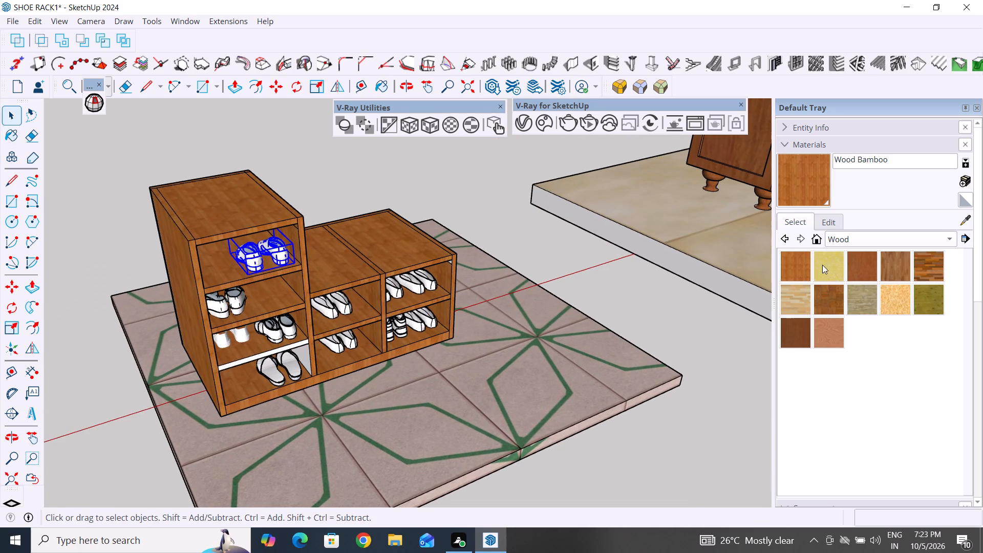
pyautogui.click(856, 236)
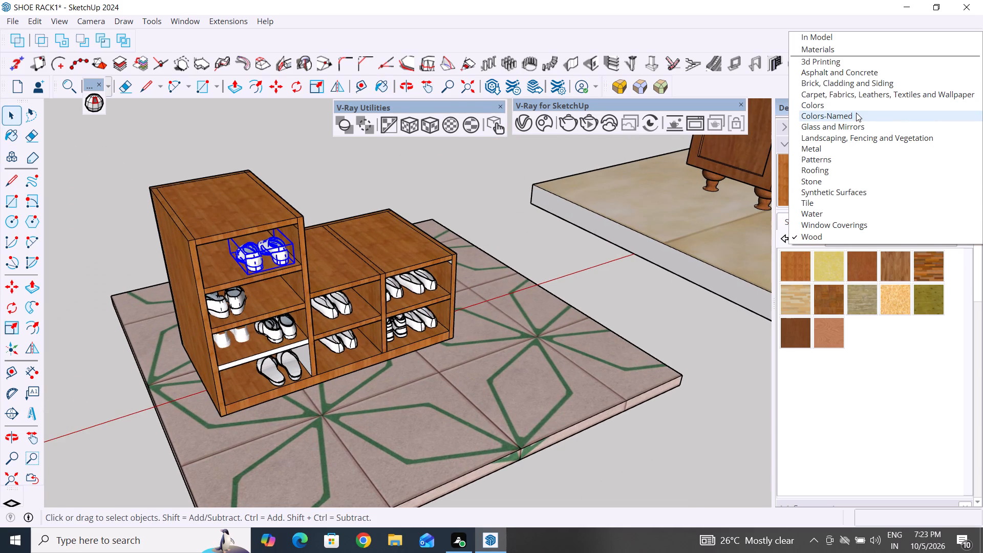
pyautogui.click(856, 109)
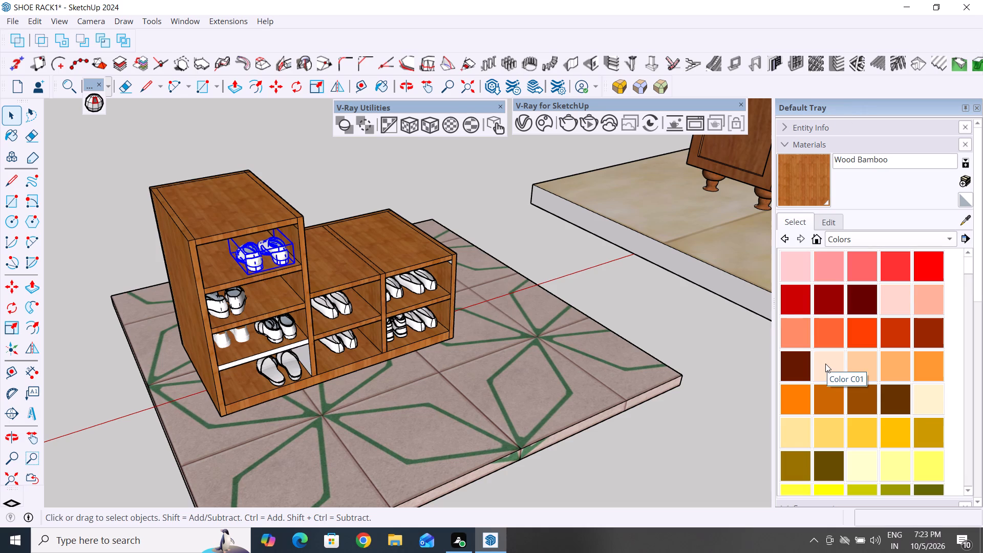
pyautogui.click(835, 301)
pyautogui.scroll(10, 261, 273)
pyautogui.click(254, 251)
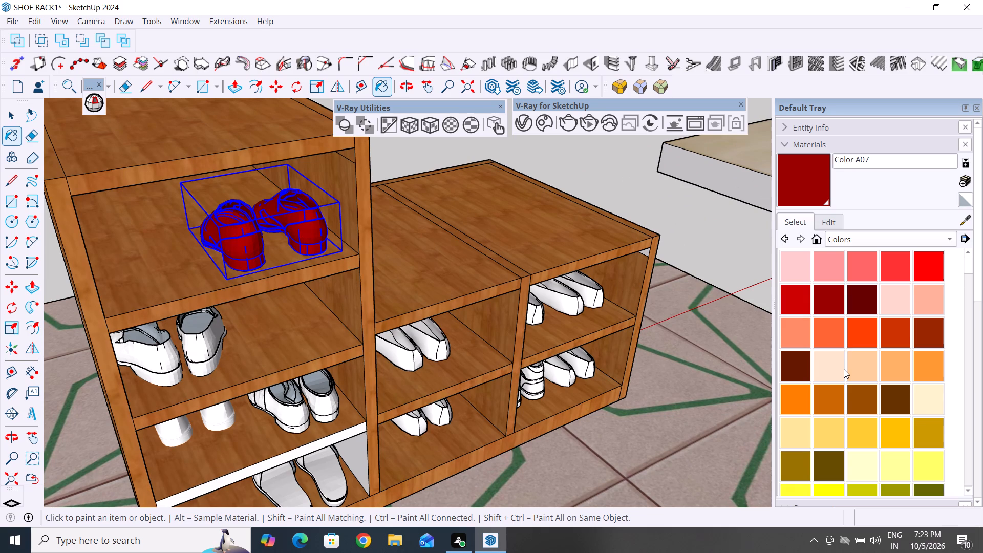
# Paint the pair of shoes in the tall section's second compartment from the top with purple Color J06.
pyautogui.scroll(-11, 844, 369)
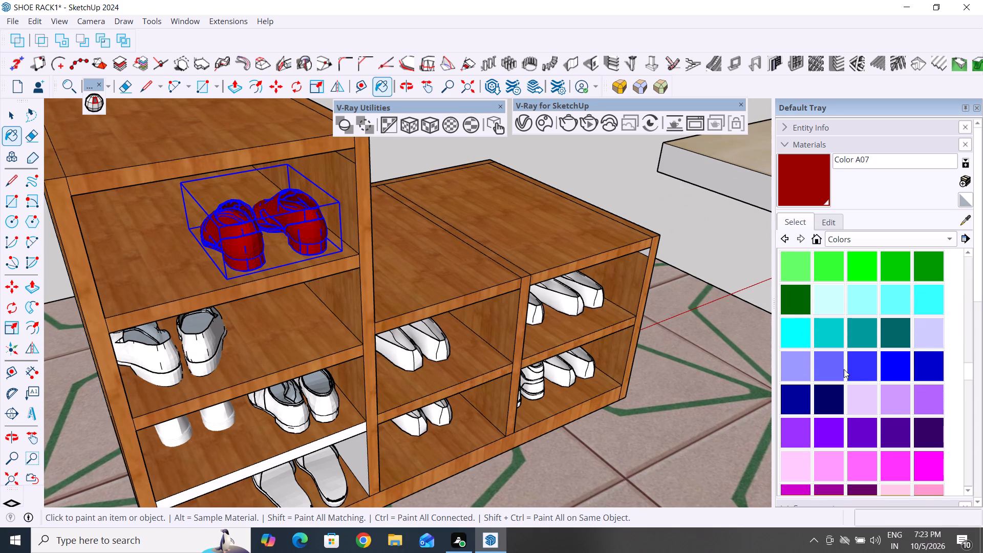
pyautogui.scroll(-3, 829, 434)
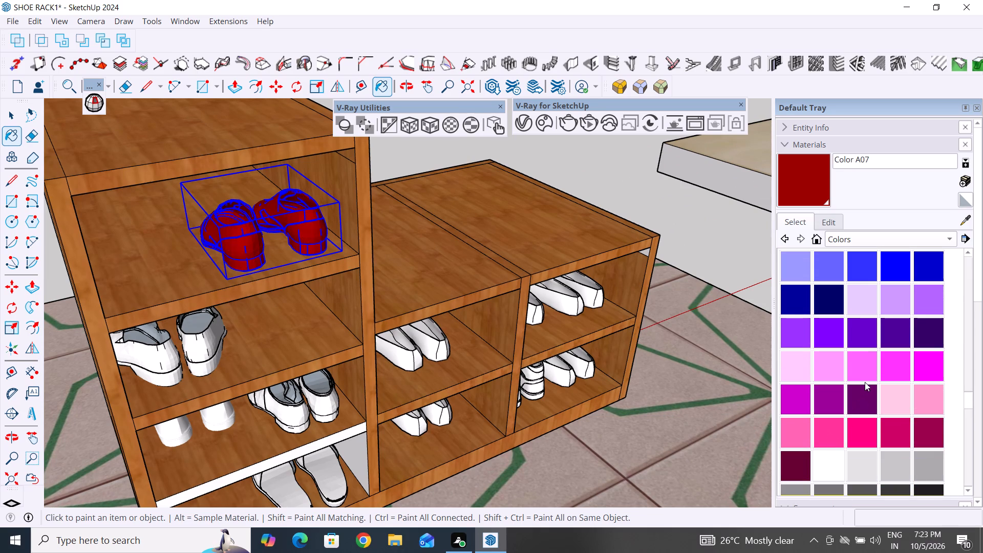
pyautogui.click(867, 336)
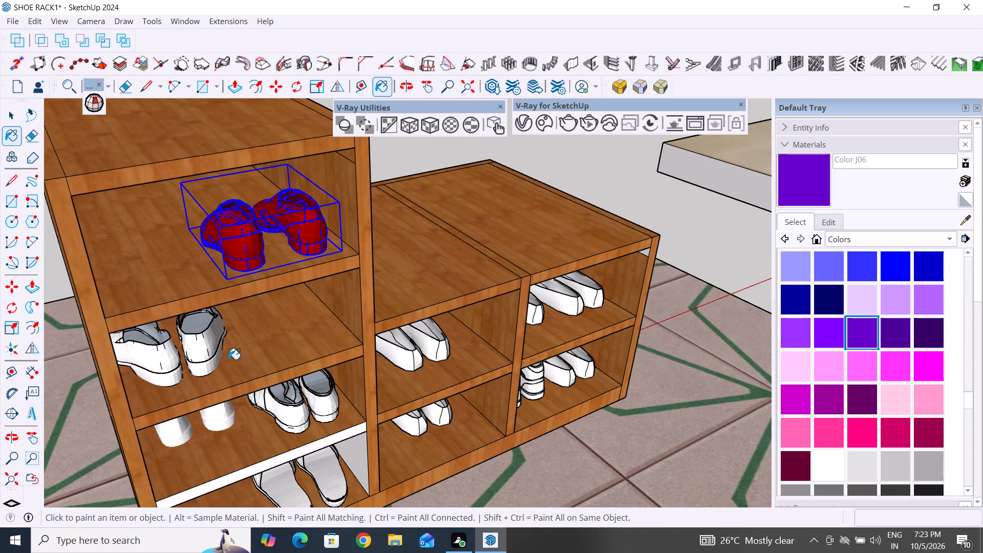
pyautogui.click(212, 354)
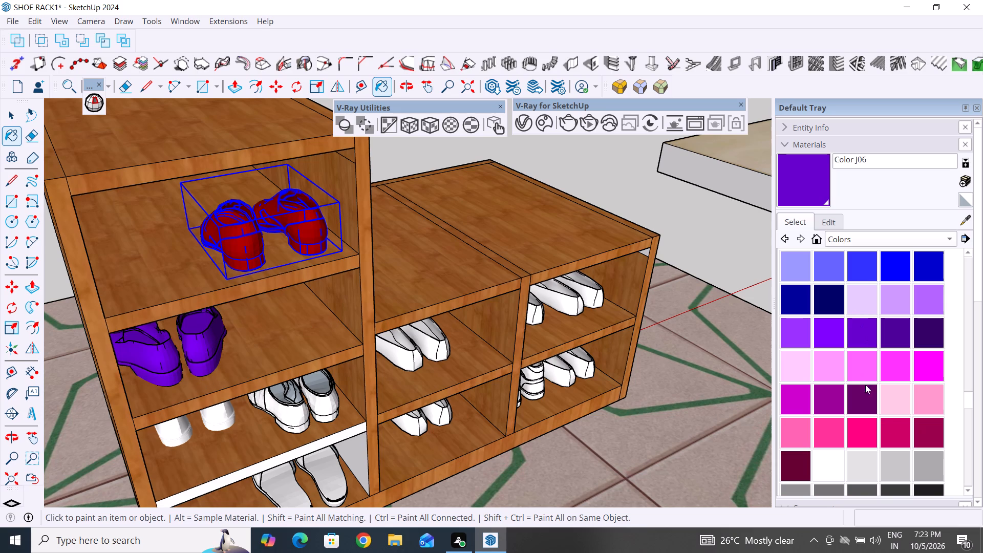
# Paint the left pair of shoes in the tall section's third compartment with Color L11.
pyautogui.scroll(-2, 886, 426)
pyautogui.click(937, 368)
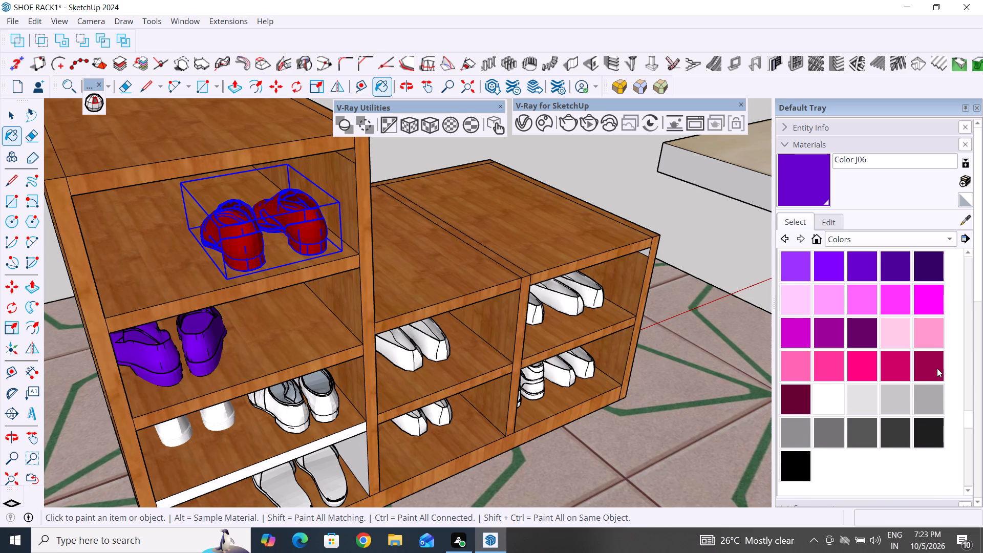
pyautogui.moveTo(188, 465); pyautogui.dragTo(198, 397, button='middle')
pyautogui.click(173, 385)
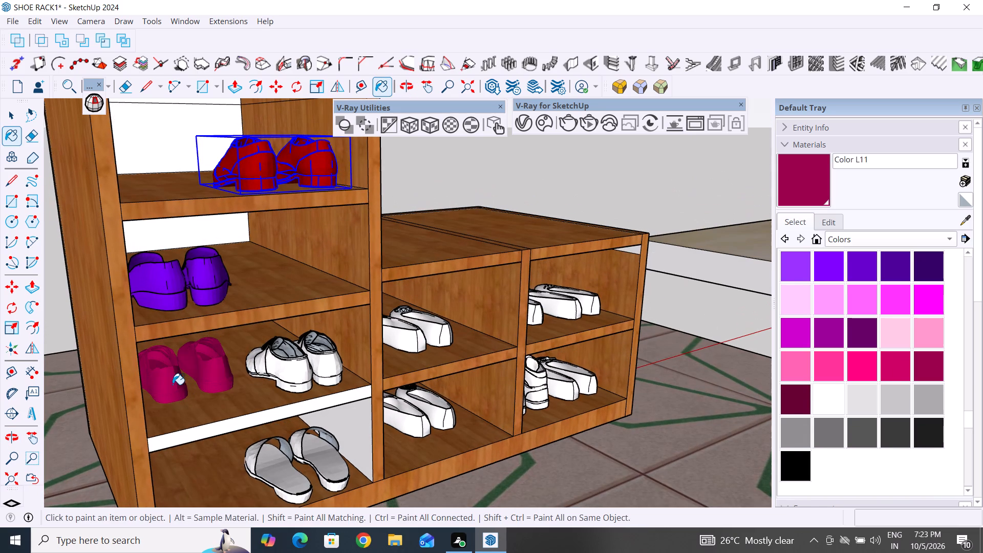
# Paint the right pair of shoes in the tall section's third compartment with Color L16.
pyautogui.scroll(-3, 796, 480)
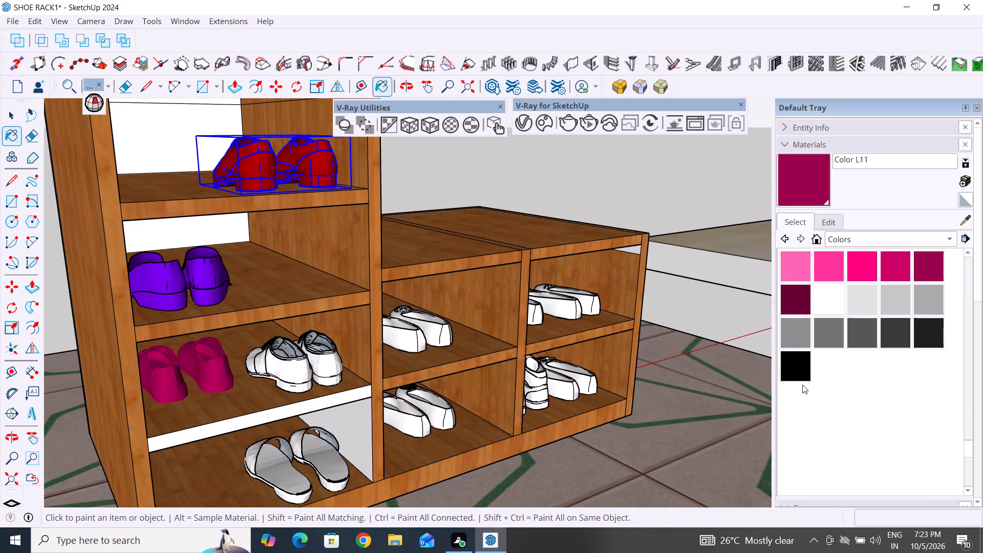
pyautogui.click(798, 296)
pyautogui.click(334, 359)
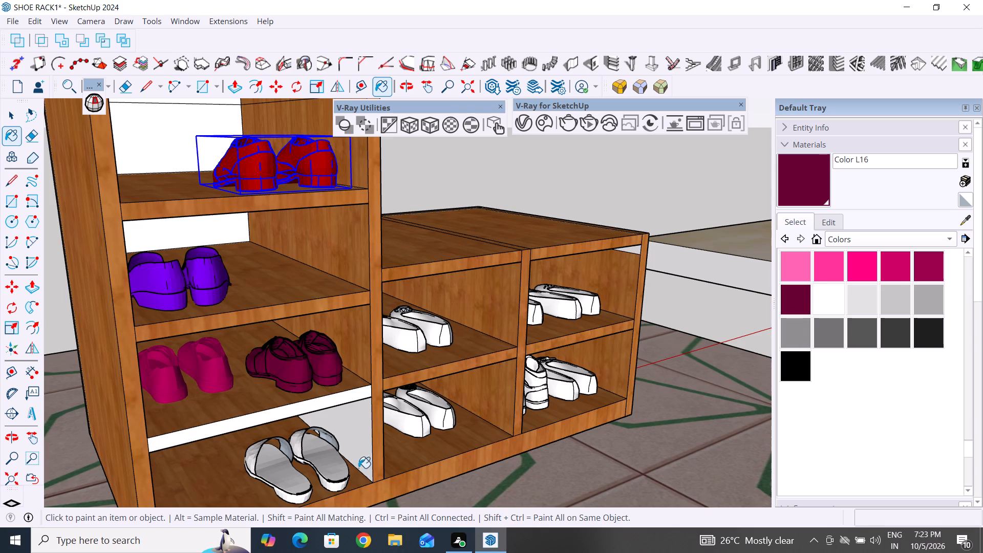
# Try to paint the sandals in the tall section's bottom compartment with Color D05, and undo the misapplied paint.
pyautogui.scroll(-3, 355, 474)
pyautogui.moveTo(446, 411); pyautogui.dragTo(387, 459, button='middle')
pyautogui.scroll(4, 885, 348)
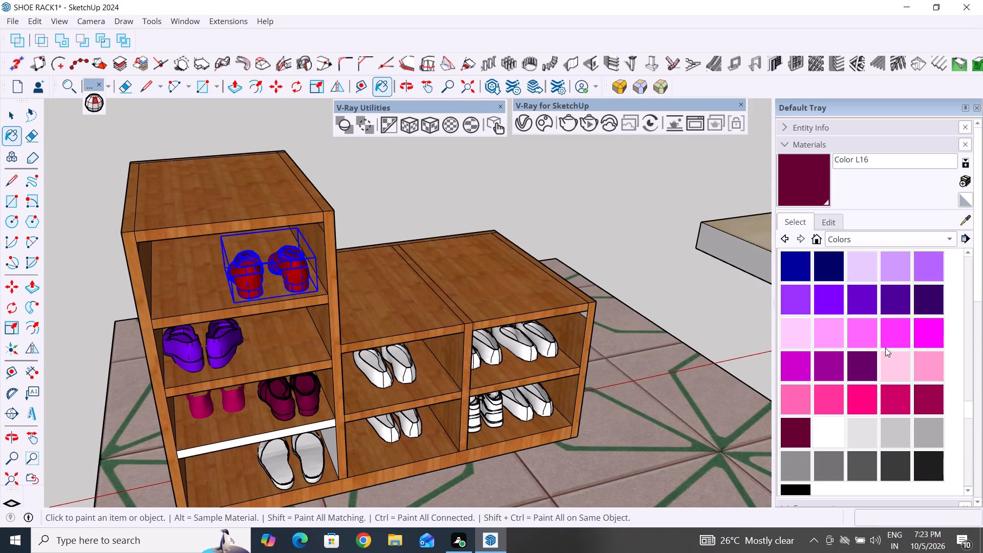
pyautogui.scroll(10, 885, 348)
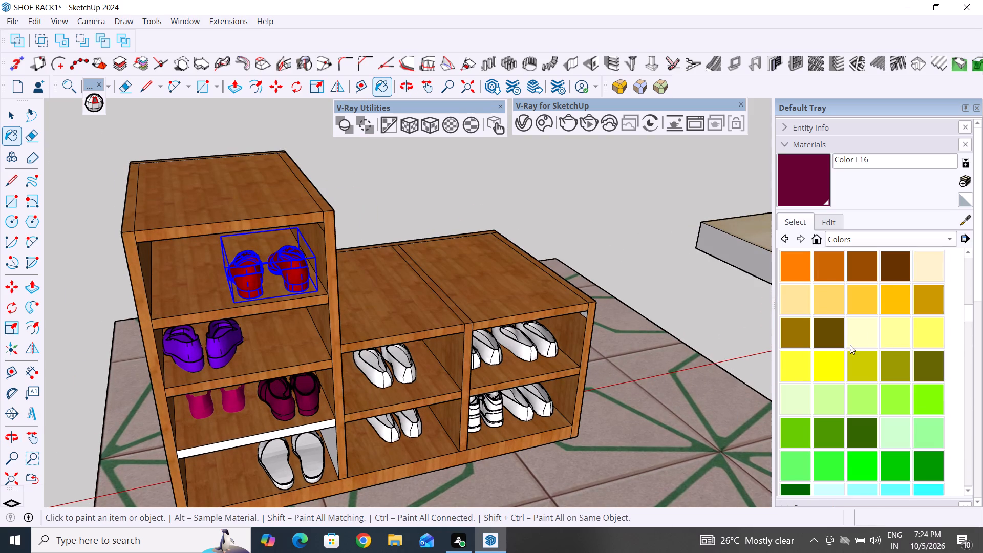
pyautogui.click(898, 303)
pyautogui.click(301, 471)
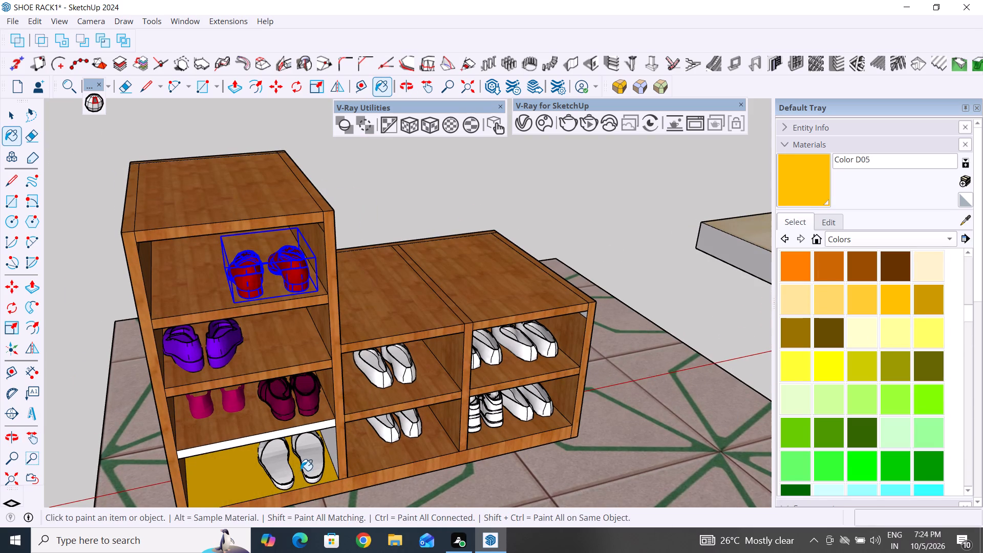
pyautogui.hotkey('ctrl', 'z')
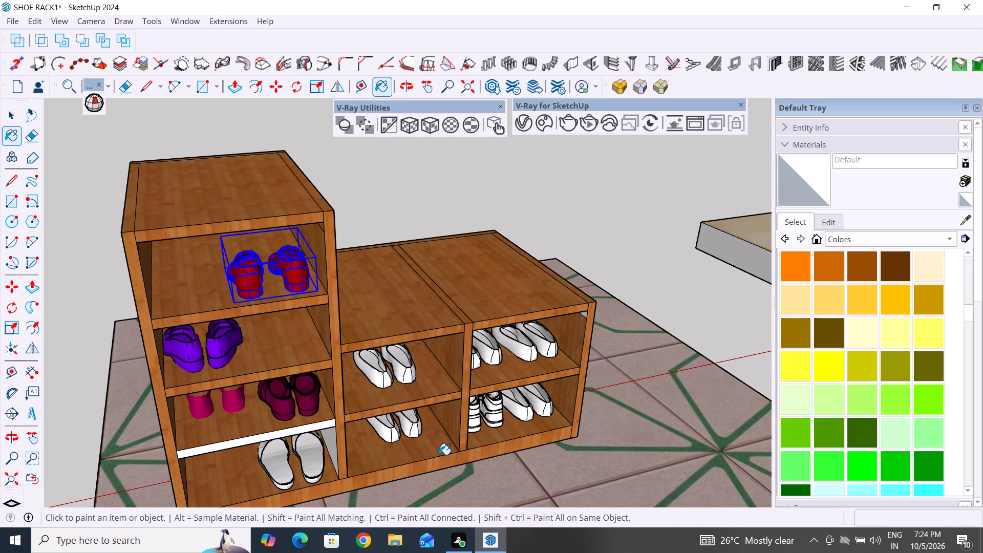
# Paint the pair of sandals in the tall section's bottom compartment with dark red Color A07.
pyautogui.scroll(8, 307, 486)
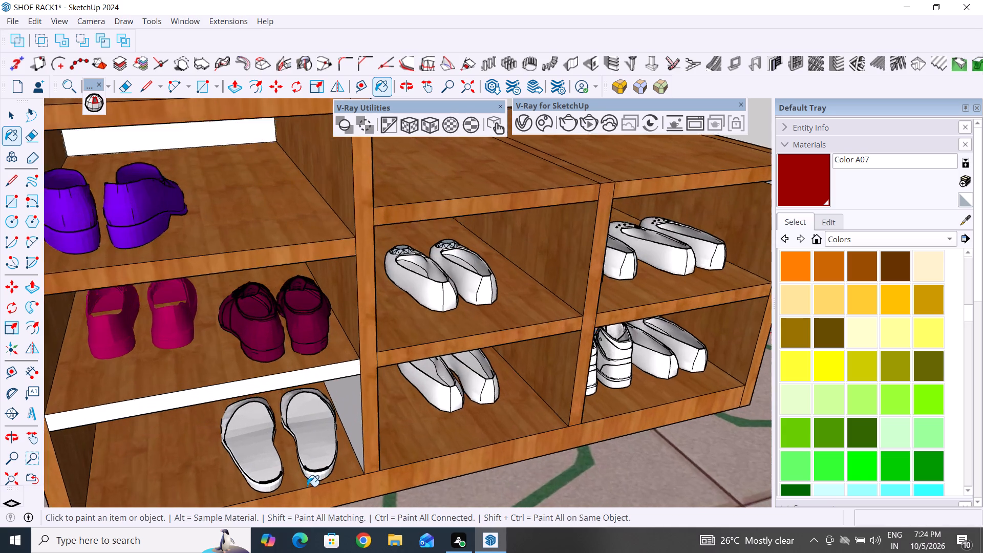
pyautogui.scroll(1, 307, 486)
pyautogui.click(318, 473)
# Paint both flat shoes in the middle section's lower compartment with light pink Color A01.
pyautogui.scroll(2, 835, 361)
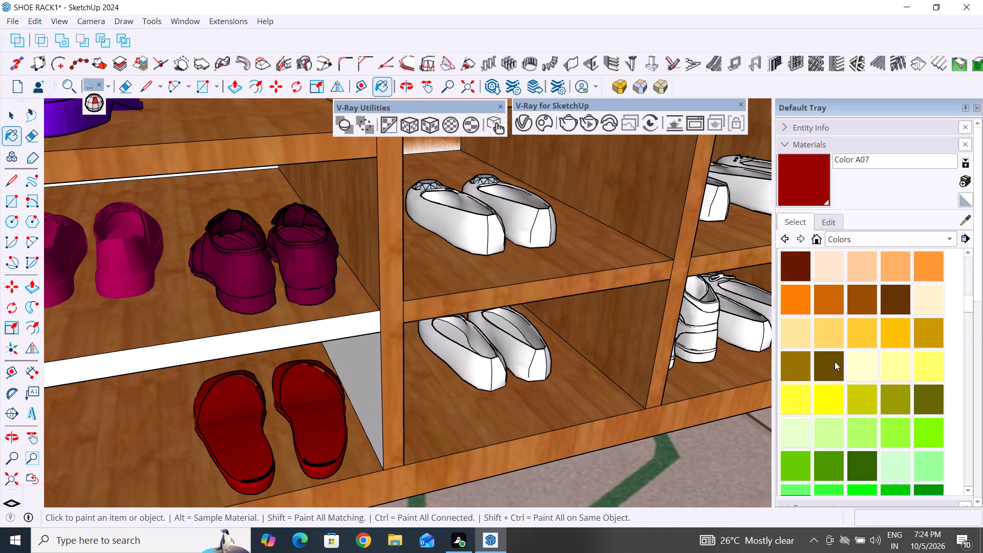
pyautogui.scroll(7, 835, 361)
pyautogui.scroll(2, 812, 265)
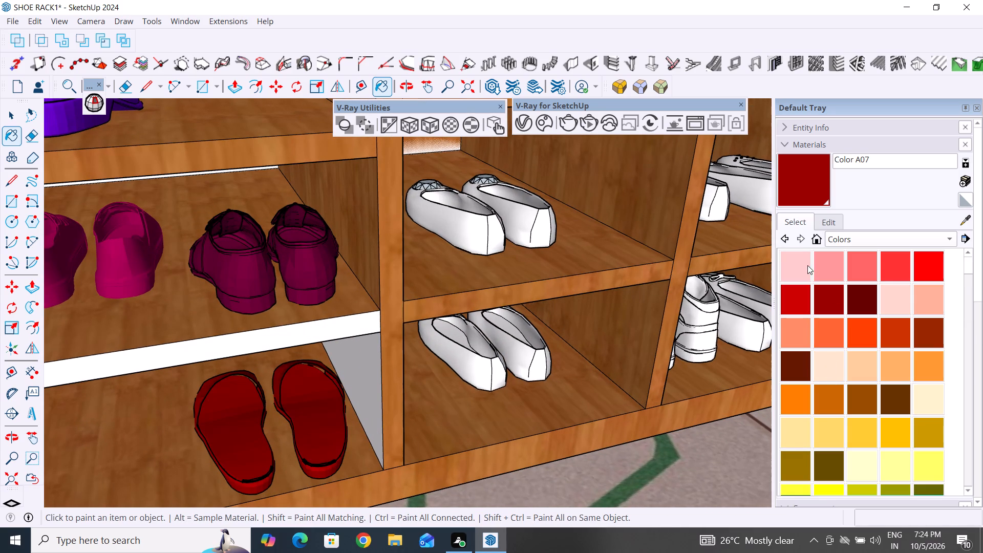
pyautogui.scroll(1, 807, 265)
pyautogui.click(799, 274)
pyautogui.click(544, 361)
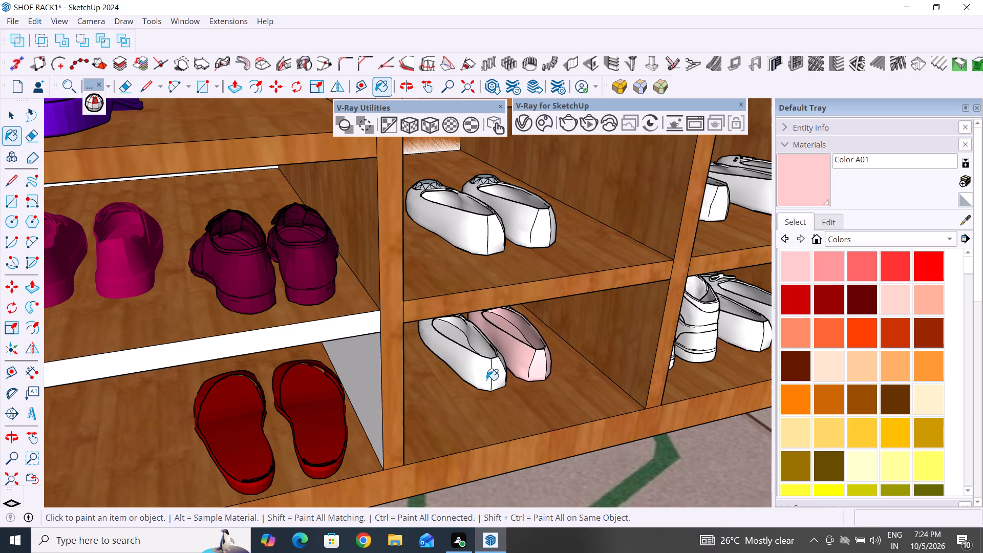
pyautogui.click(482, 377)
# Paint the flat shoes in the middle section's upper compartment with pale yellow Color E01.
pyautogui.scroll(-4, 834, 372)
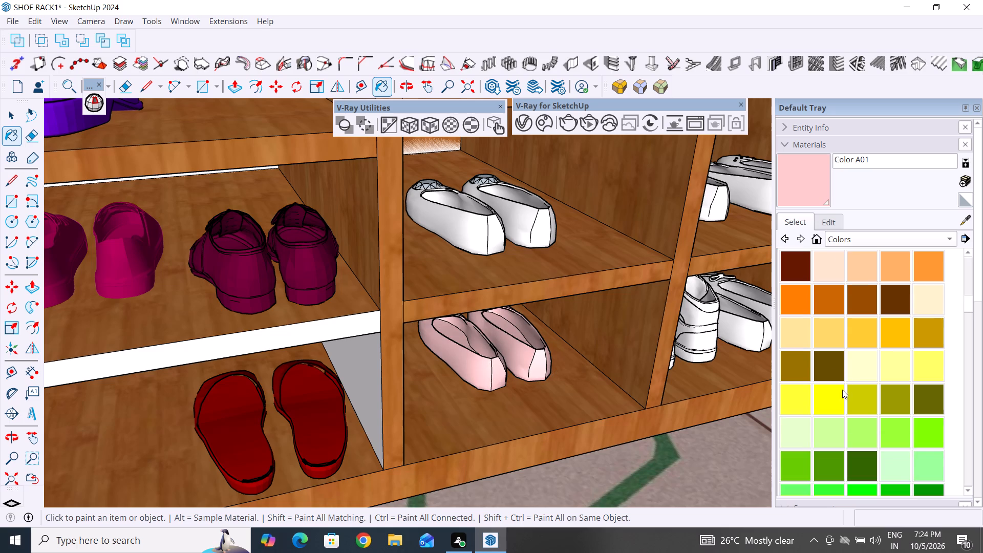
pyautogui.click(858, 364)
pyautogui.click(465, 233)
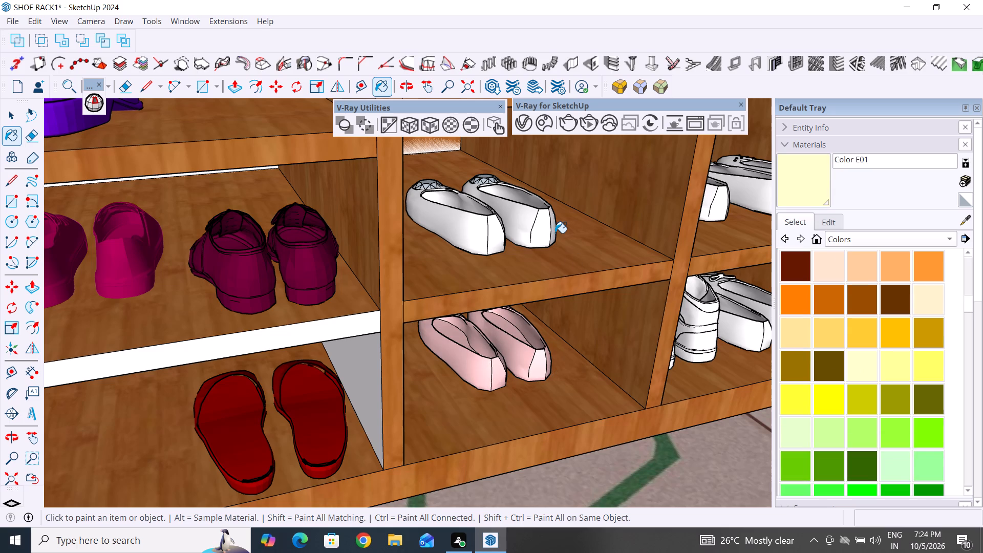
# Paint the right pair of flat shoes in the end section's upper compartment with green Color G05.
pyautogui.scroll(-5, 435, 449)
pyautogui.scroll(-5, 526, 330)
pyautogui.moveTo(548, 374); pyautogui.dragTo(539, 388, button='middle')
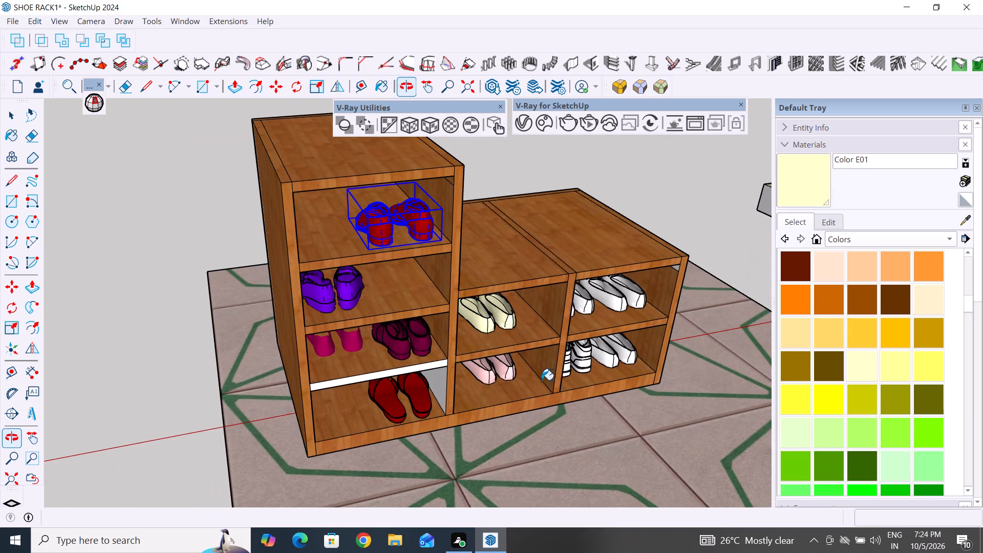
pyautogui.scroll(-3, 846, 422)
pyautogui.click(860, 396)
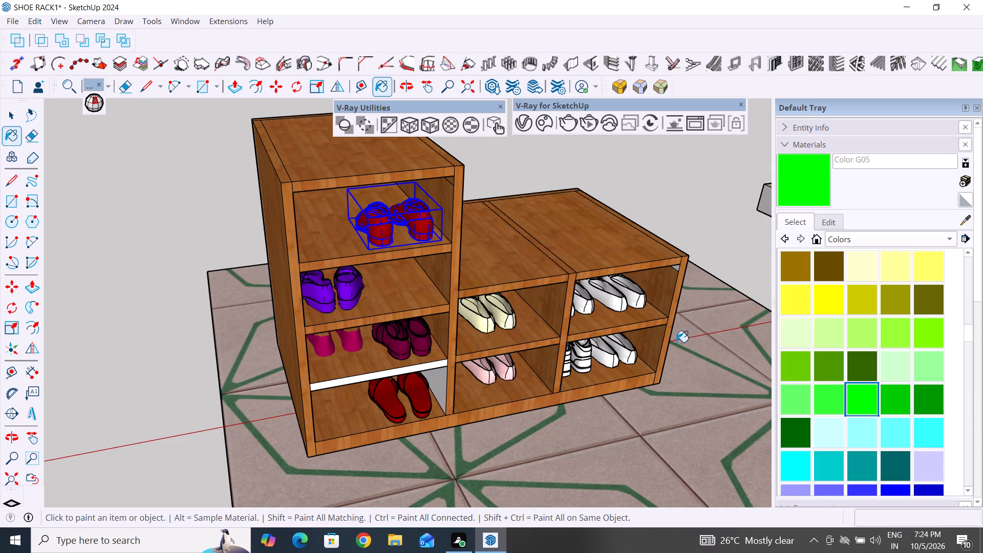
pyautogui.click(637, 303)
pyautogui.click(618, 308)
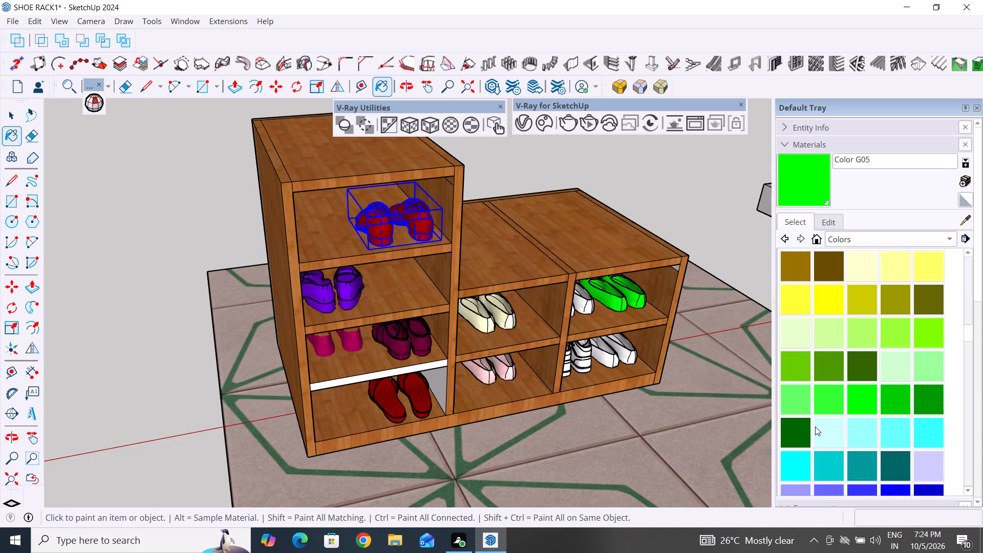
# Paint the right pair of flat shoes in the end section's lower compartment with magenta Color K04, undoing any paint on the shelf.
pyautogui.scroll(10, 821, 416)
pyautogui.scroll(-2, 871, 391)
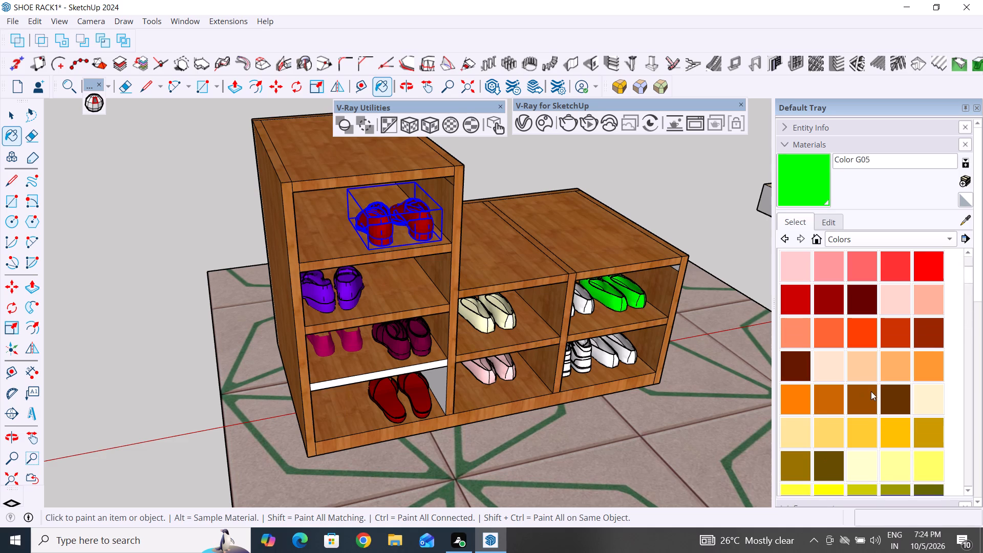
pyautogui.scroll(-12, 871, 391)
pyautogui.click(889, 366)
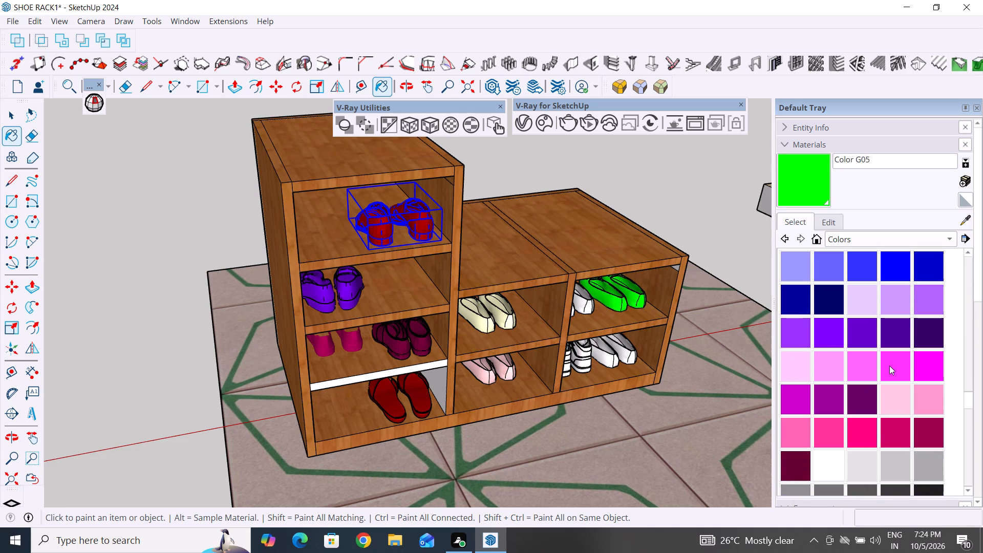
pyautogui.click(638, 359)
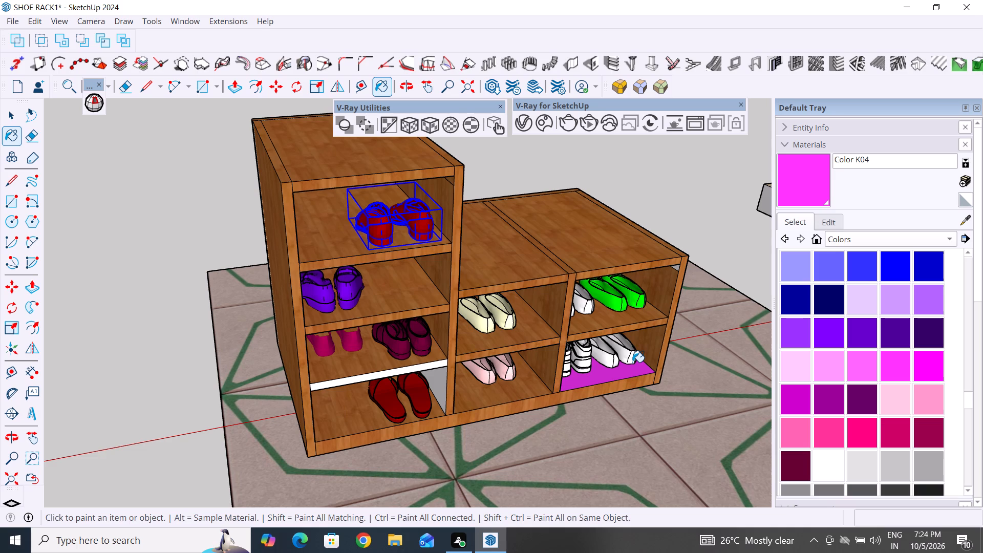
pyautogui.hotkey('ctrl', 'z')
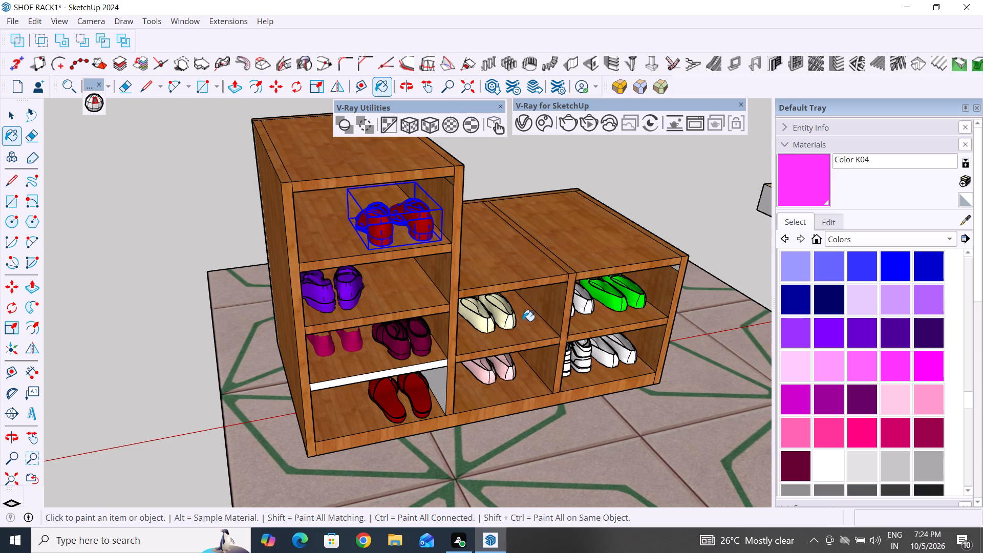
pyautogui.scroll(11, 592, 328)
pyautogui.click(639, 342)
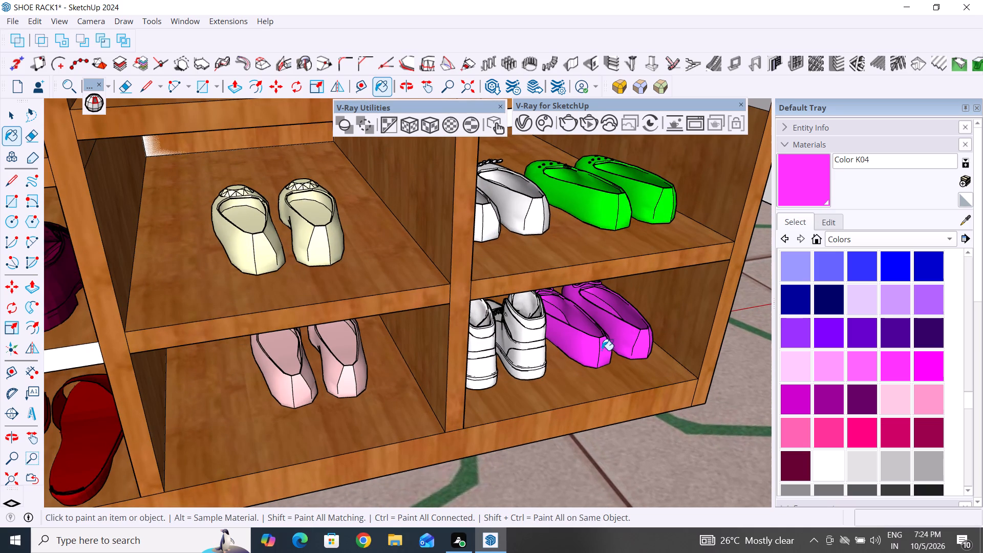
# Paint the left pair of high-top shoes in the end section's lower compartment with pale lavender Color I01.
pyautogui.scroll(-5, 822, 397)
pyautogui.scroll(3, 822, 397)
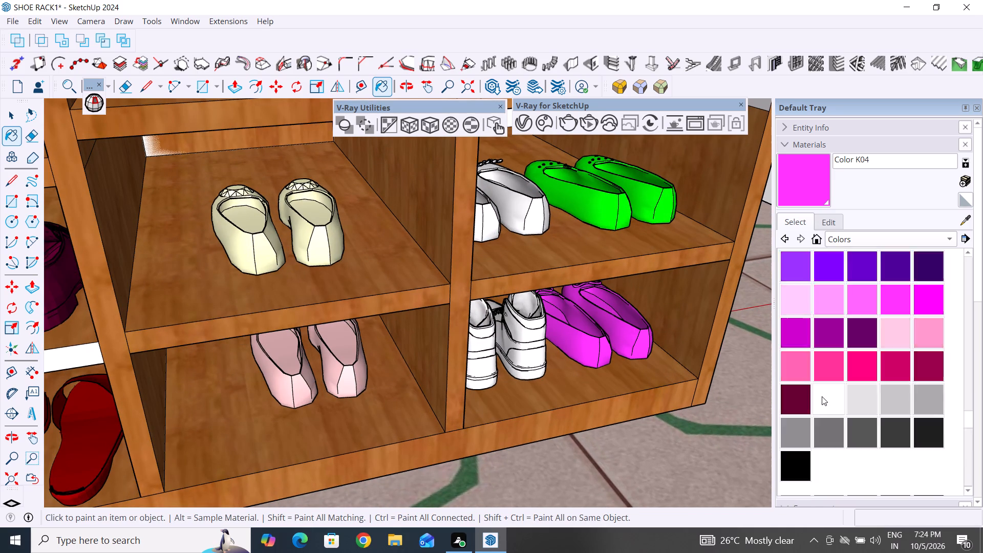
pyautogui.scroll(19, 822, 396)
pyautogui.scroll(5, 822, 396)
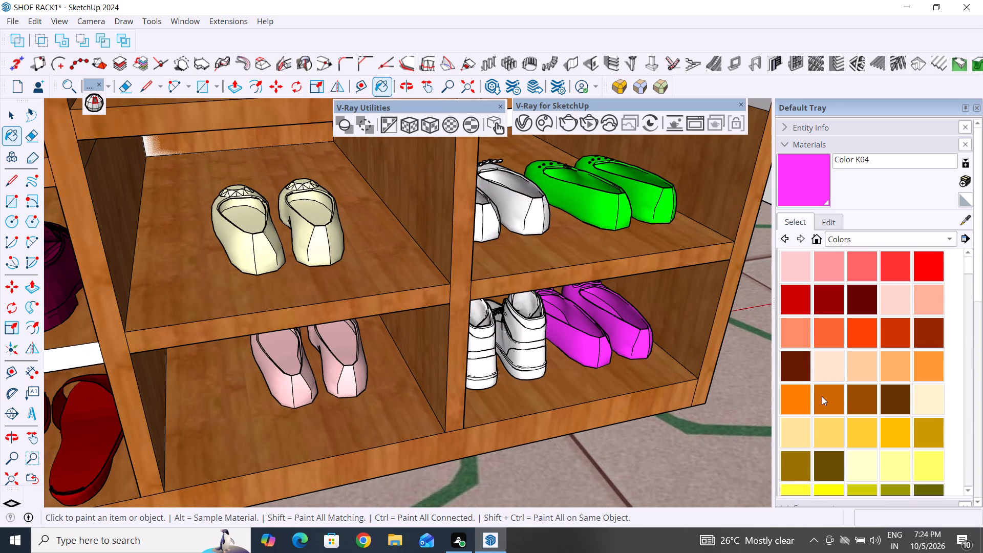
pyautogui.scroll(-9, 822, 396)
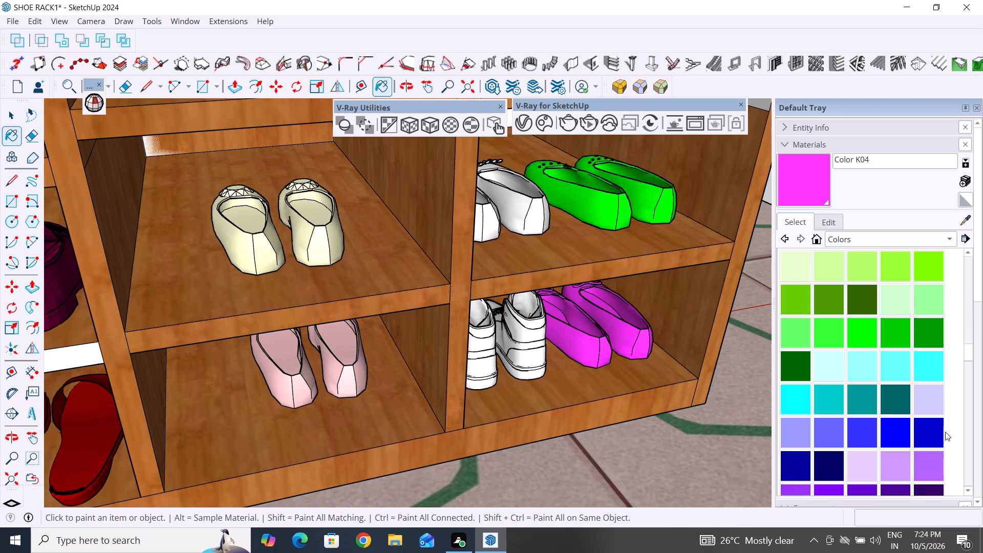
pyautogui.click(928, 408)
pyautogui.click(483, 347)
pyautogui.click(531, 339)
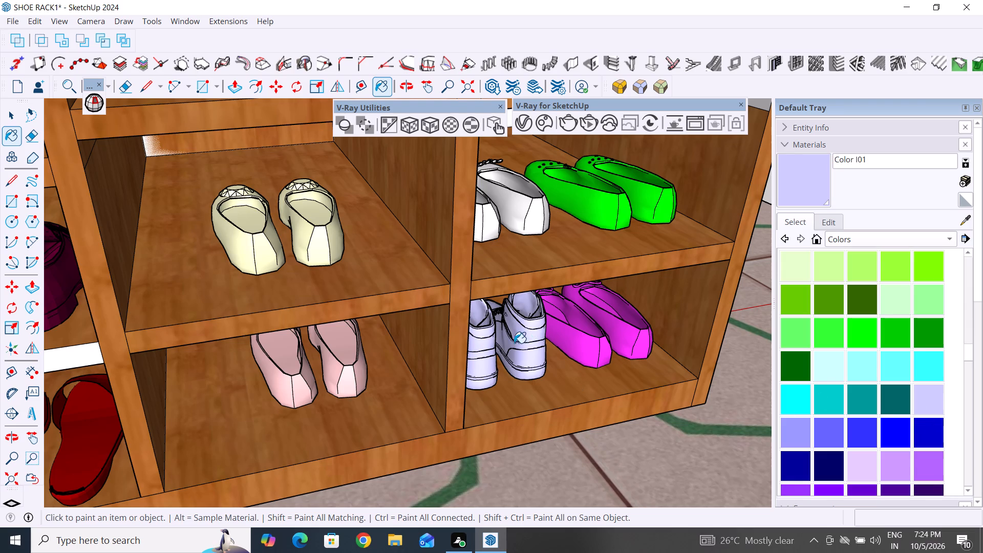
# Paint the left pair of flat shoes in the end section's upper compartment with light grey Color M01.
pyautogui.scroll(-5, 829, 450)
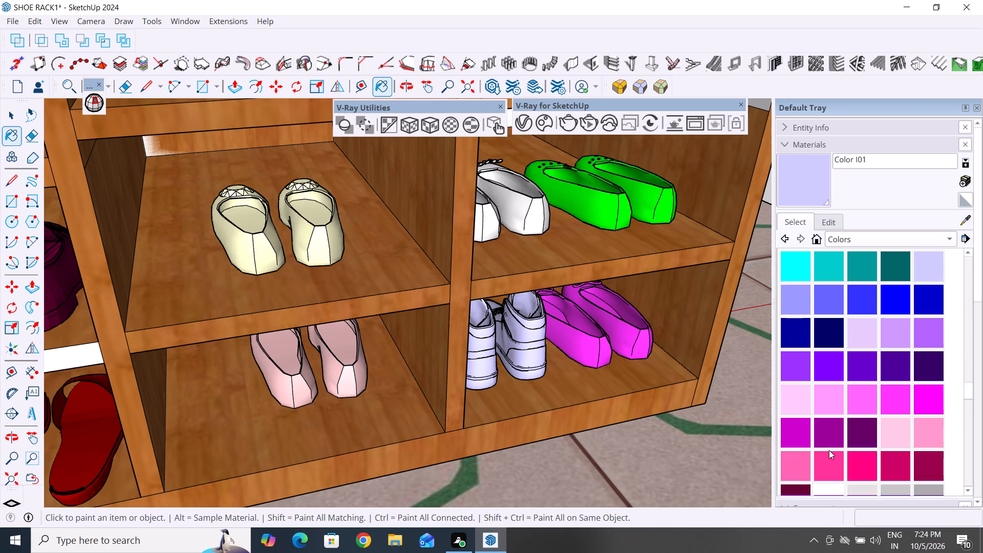
pyautogui.scroll(-6, 832, 440)
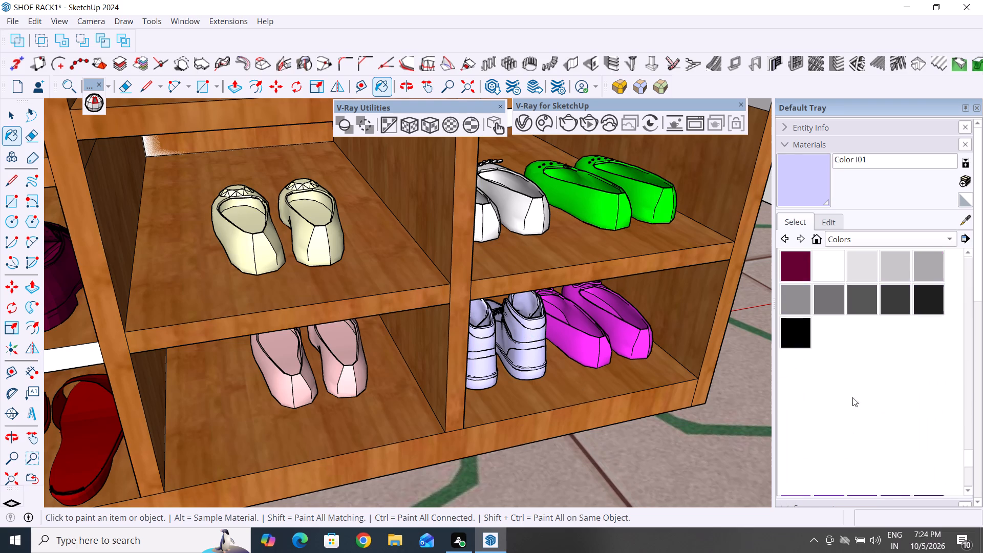
pyautogui.scroll(3, 856, 351)
pyautogui.click(856, 371)
pyautogui.click(530, 217)
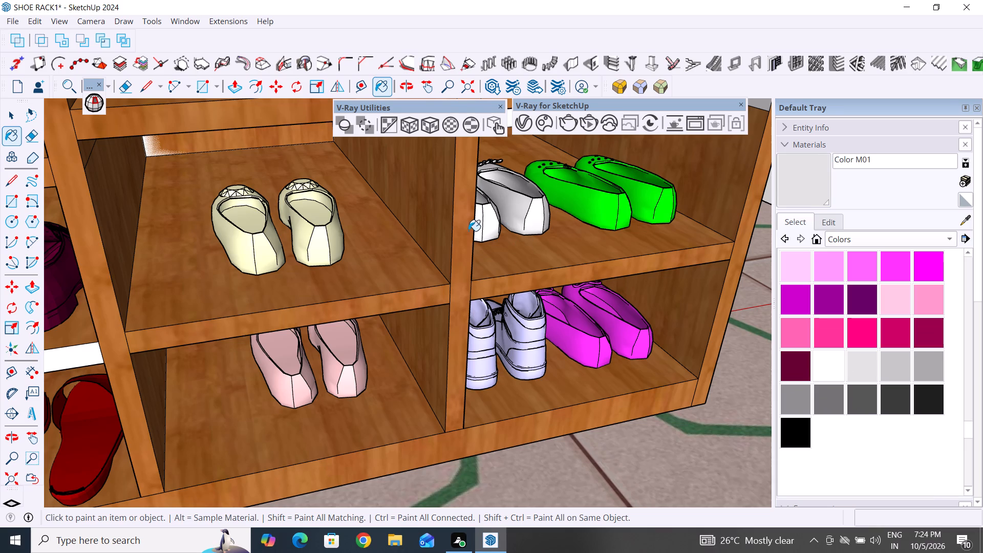
pyautogui.click(486, 215)
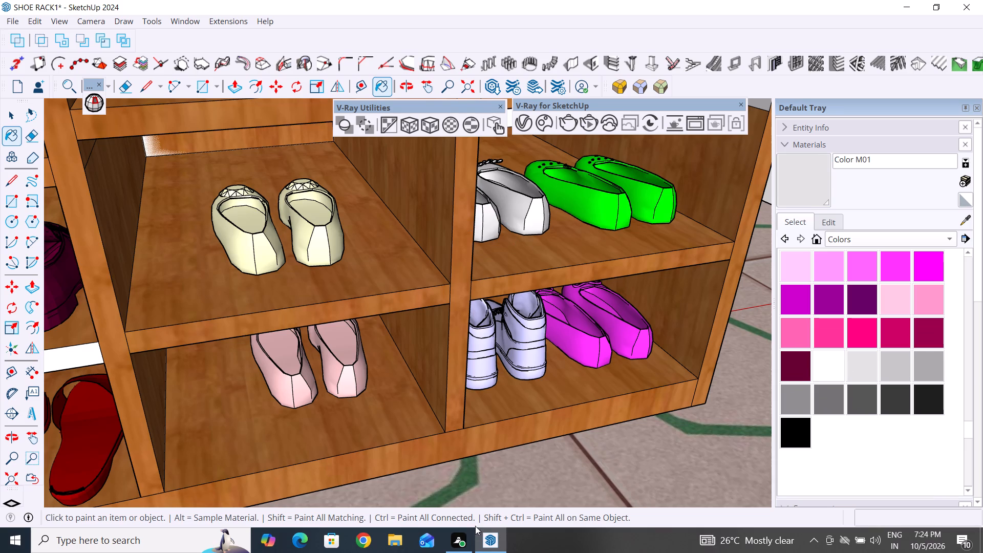